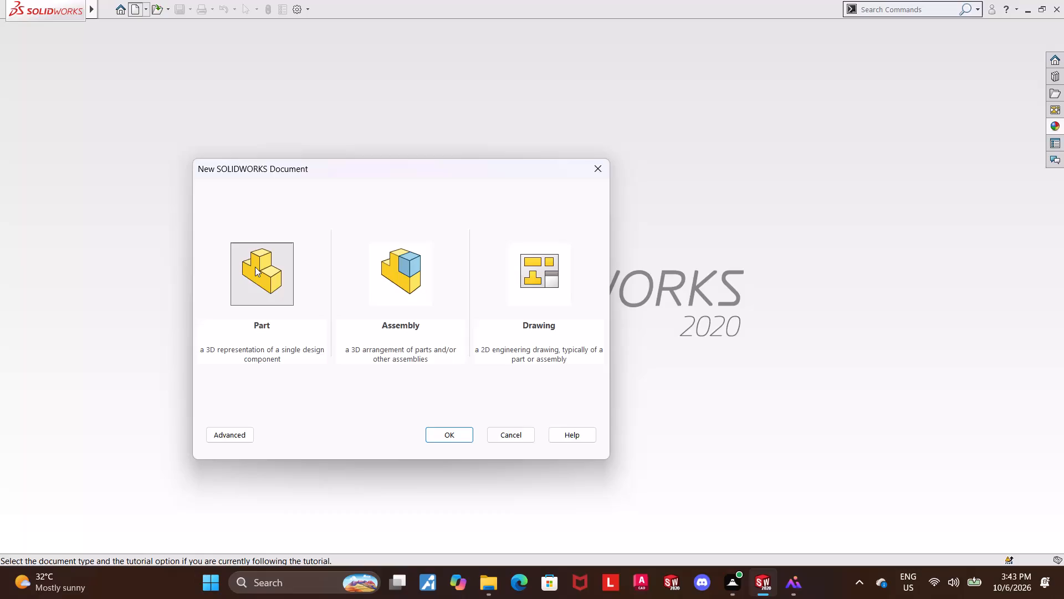
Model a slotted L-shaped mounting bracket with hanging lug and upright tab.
Create a new part document.
{"action": "double_click", "coordinate": [255, 267]}
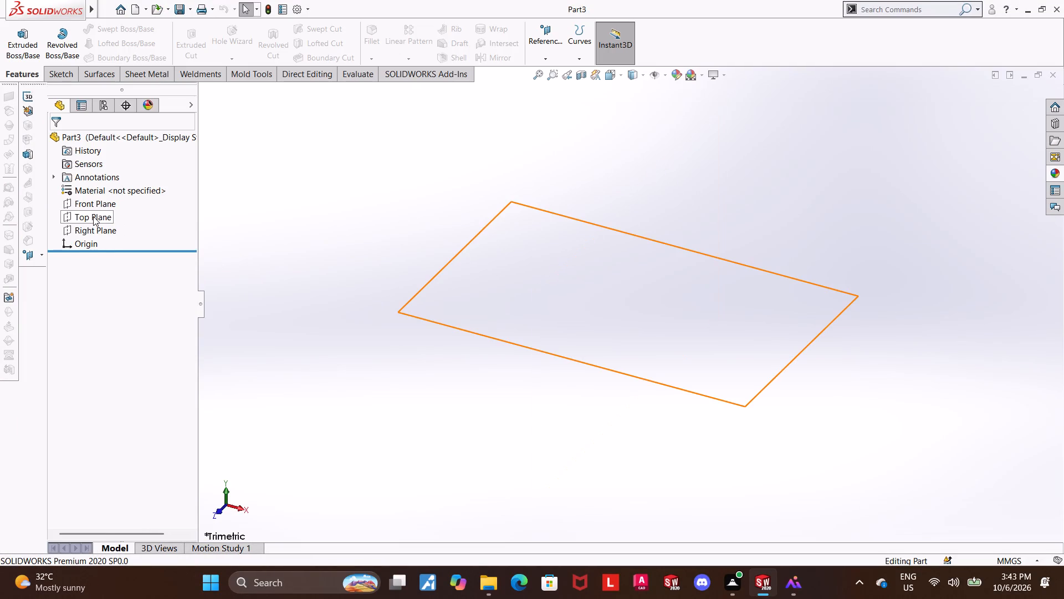
Sketch a corner rectangle about 78 mm by 93 mm on the Top Plane, with its left vertical edge passing through the origin.
{"action": "left_click", "coordinate": [93, 216]}
{"action": "left_click", "coordinate": [108, 202]}
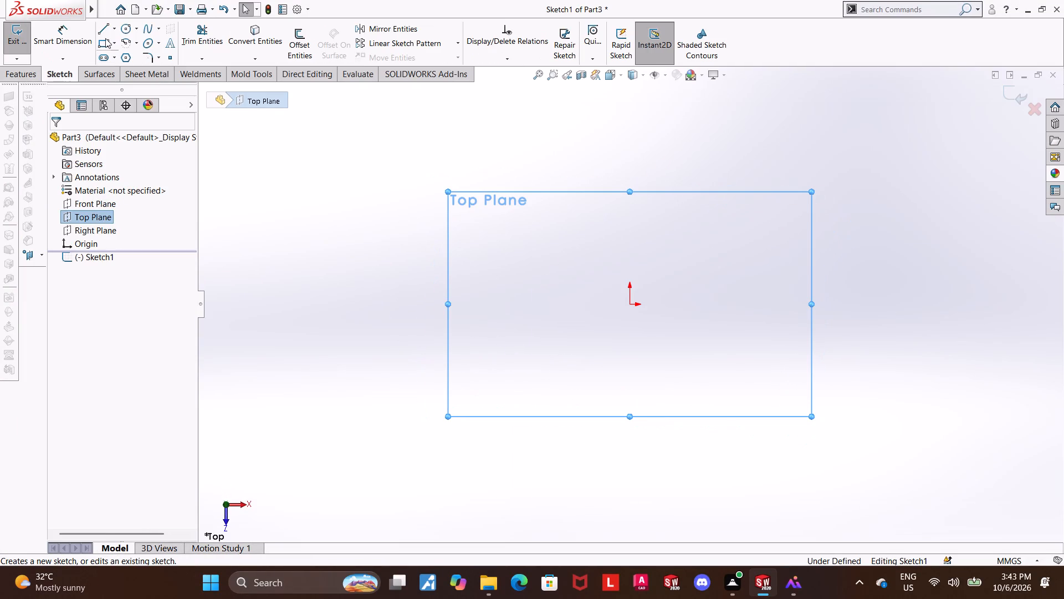
{"action": "left_click", "coordinate": [110, 39]}
{"action": "left_click", "coordinate": [629, 227]}
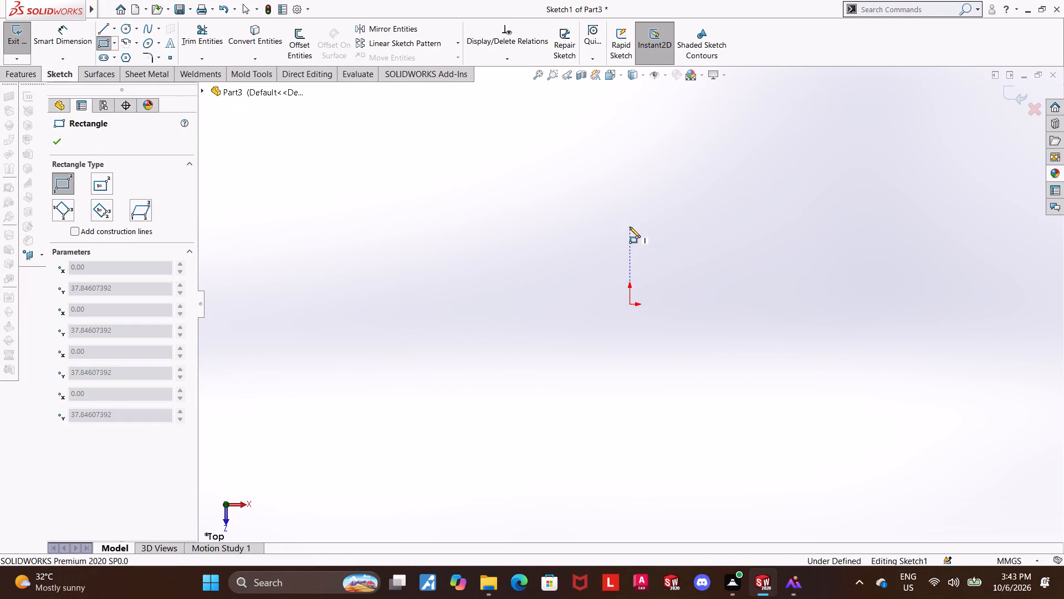
{"action": "left_click", "coordinate": [790, 418]}
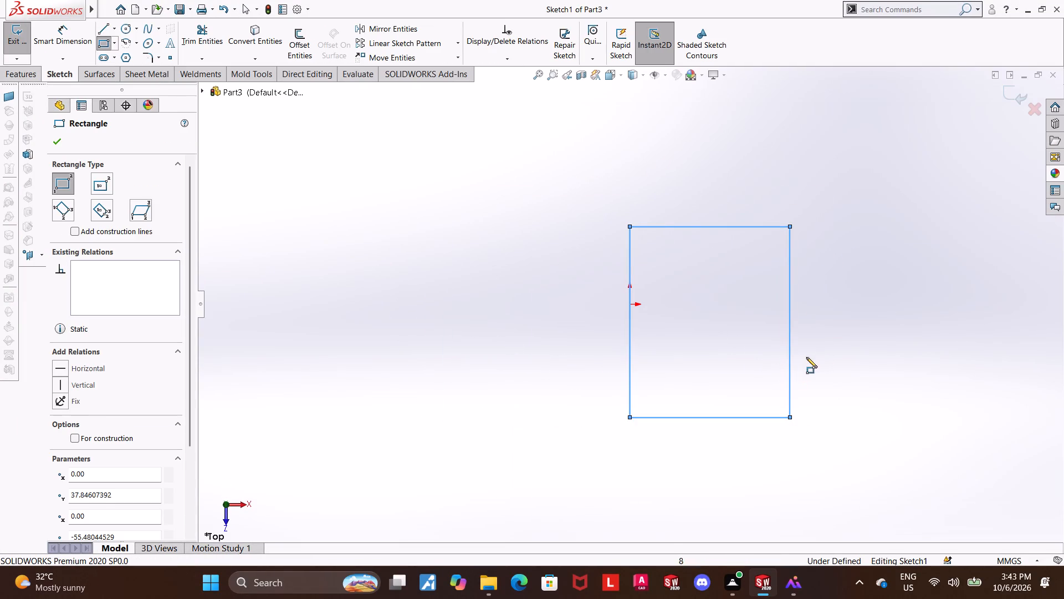
{"action": "key", "text": "Escape"}
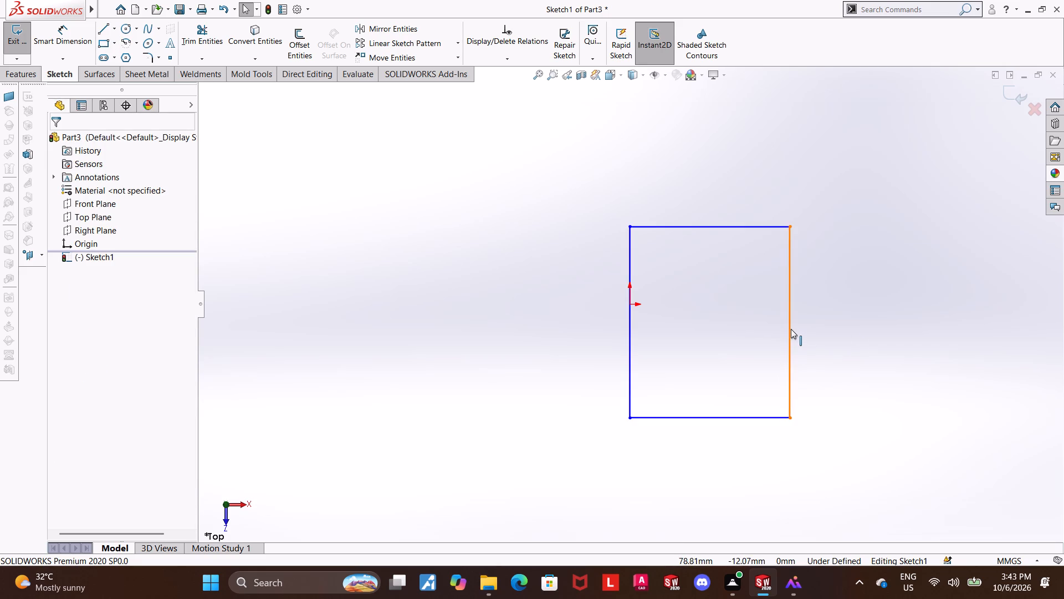
Add a horizontal relation between the midpoint of the rectangle's right vertical edge and the origin.
{"action": "left_click", "coordinate": [789, 322]}
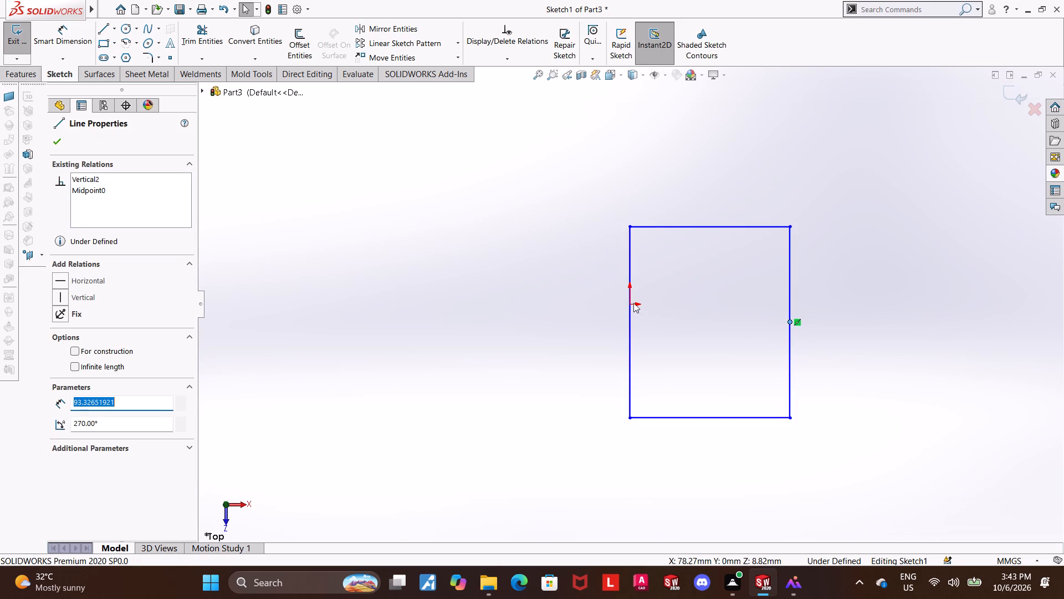
{"action": "left_click", "coordinate": [632, 303], "text": "ctrl"}
{"action": "left_click", "coordinate": [60, 329]}
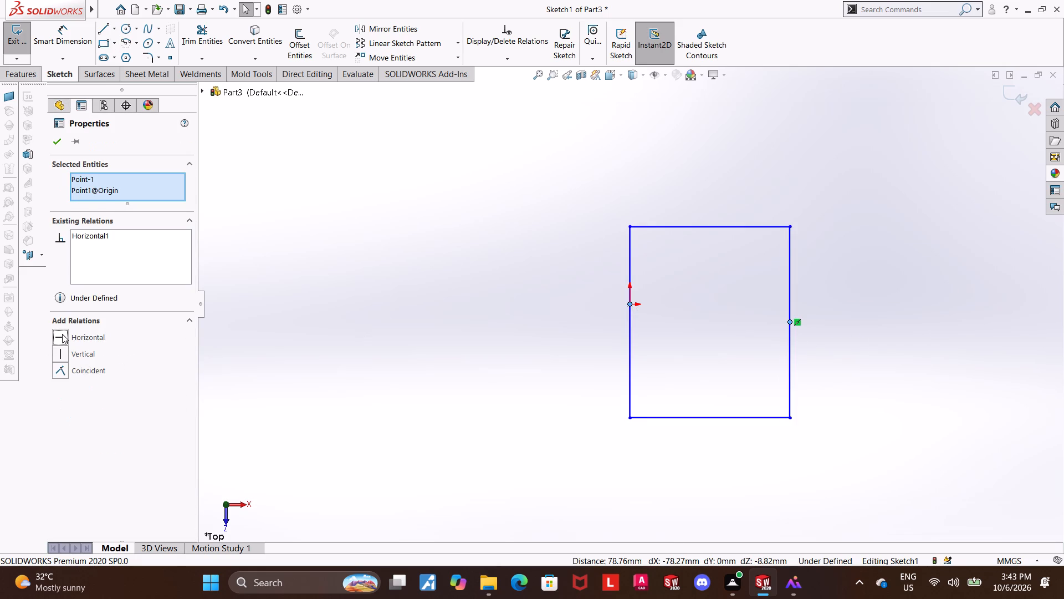
{"action": "key", "text": "Escape"}
{"action": "key", "text": "Escape"}
Dimension the rectangle's top edge to 62 mm.
{"action": "left_click", "coordinate": [59, 33]}
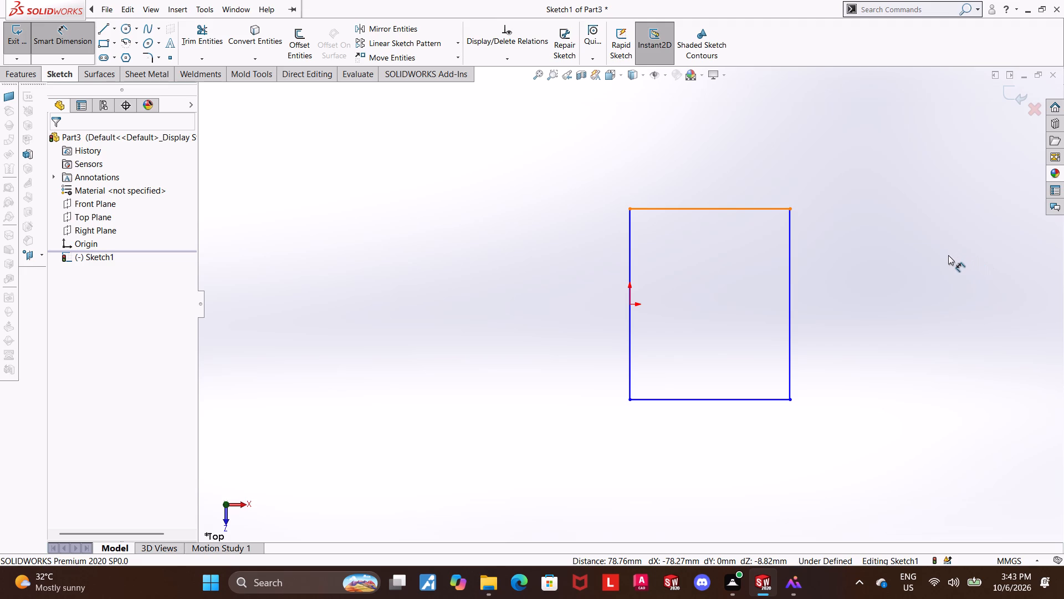
{"action": "left_click", "coordinate": [725, 208]}
{"action": "left_click", "coordinate": [727, 179]}
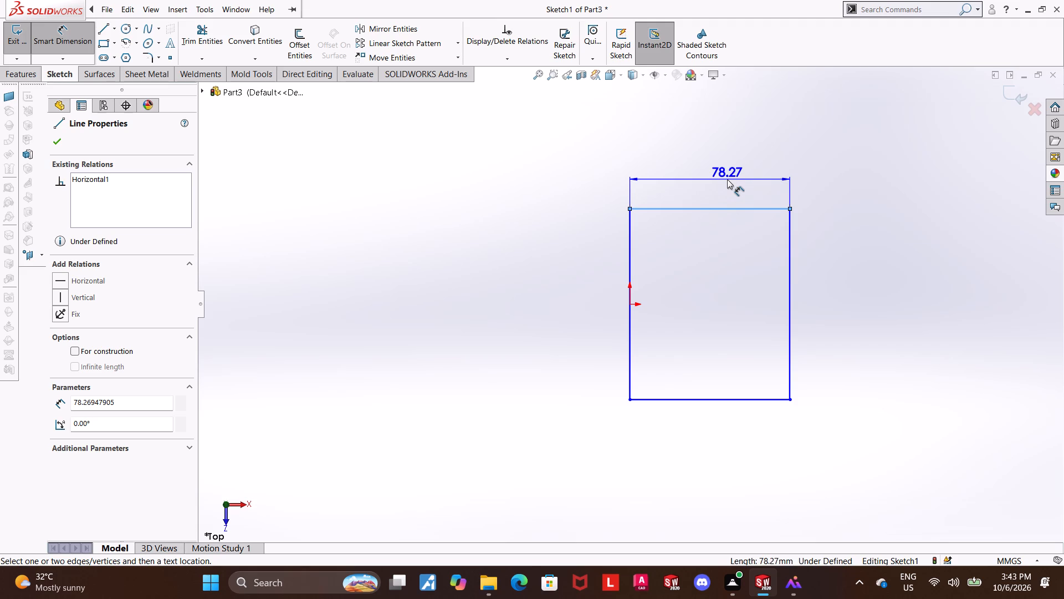
{"action": "type", "text": "62"}
{"action": "key", "text": "Return"}
{"action": "key", "text": "Escape"}
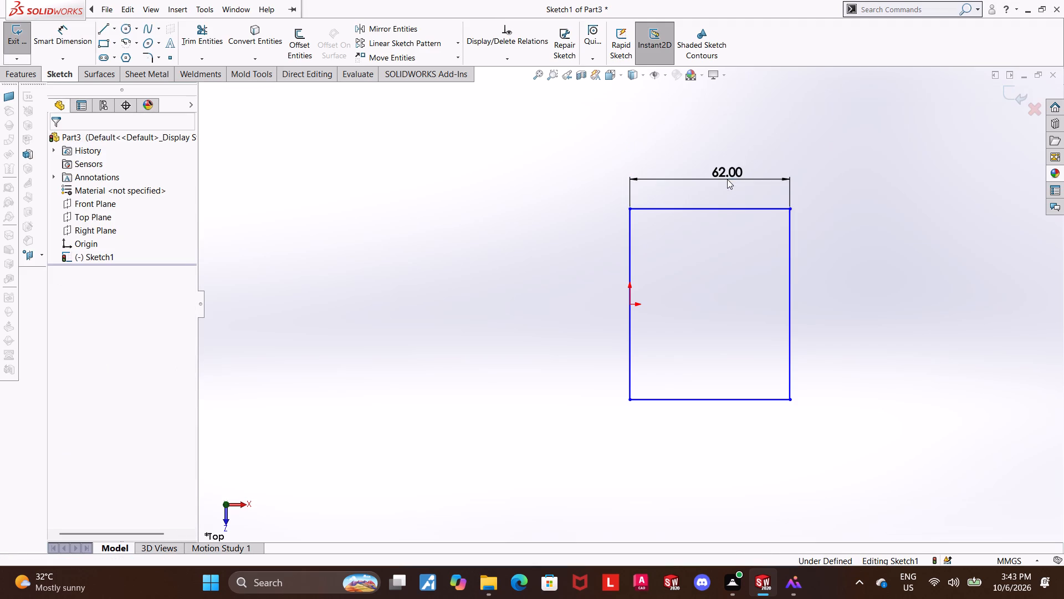
{"action": "key", "text": "Escape"}
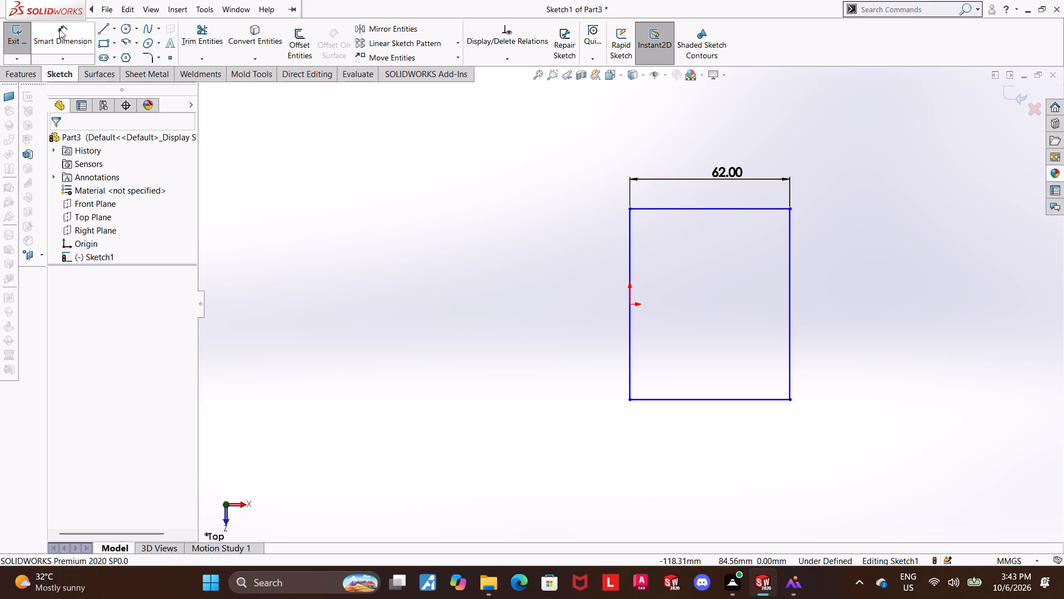
Dimension the rectangle's right vertical edge to 70 mm.
{"action": "left_click", "coordinate": [59, 29]}
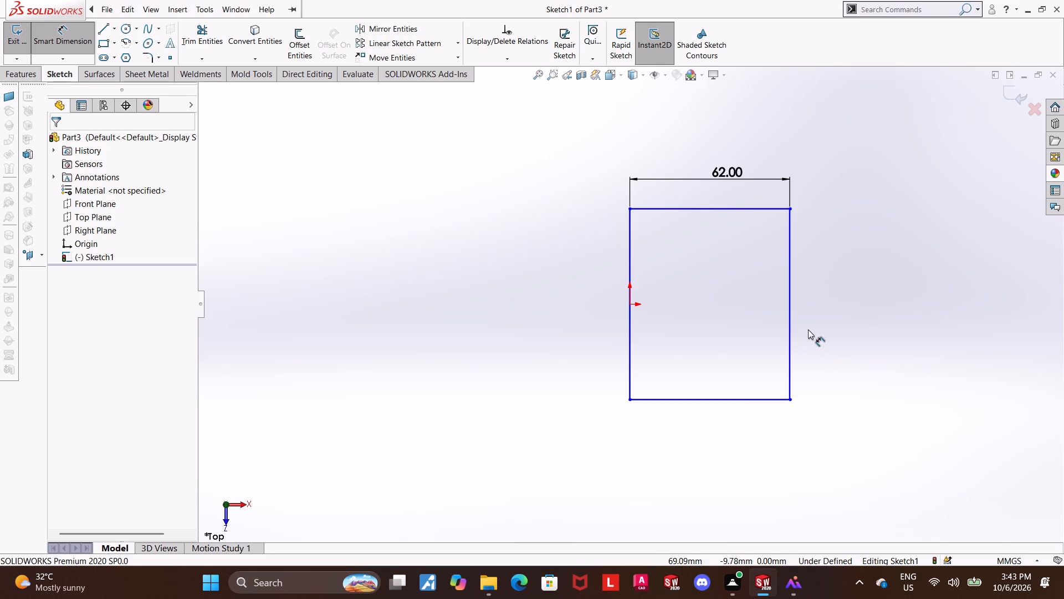
{"action": "left_click", "coordinate": [791, 331]}
{"action": "left_click", "coordinate": [832, 331]}
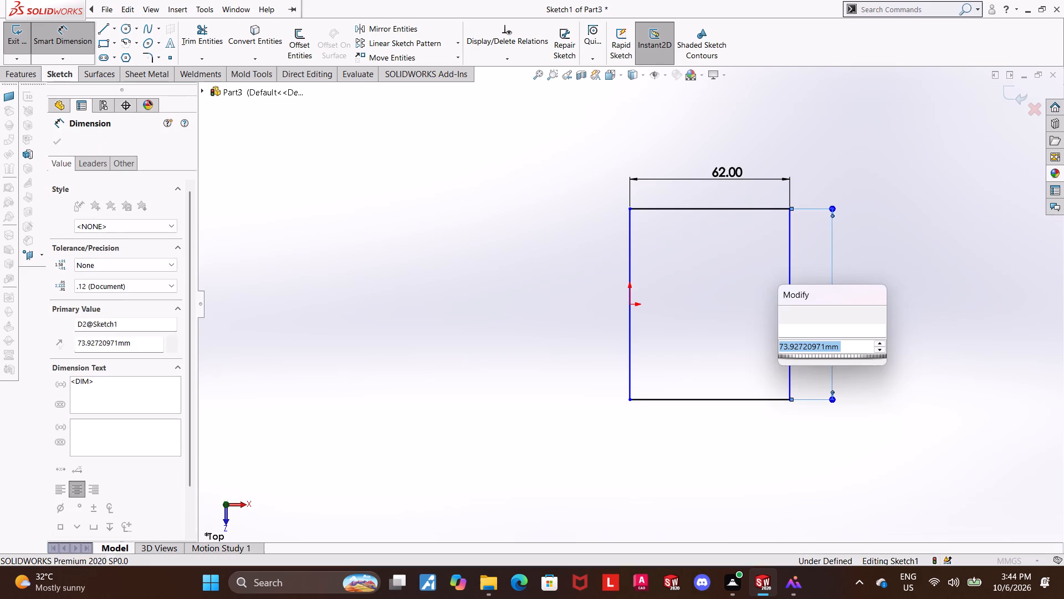
{"action": "type", "text": "70"}
{"action": "key", "text": "Return"}
{"action": "key", "text": "Escape"}
{"action": "key", "text": "Escape"}
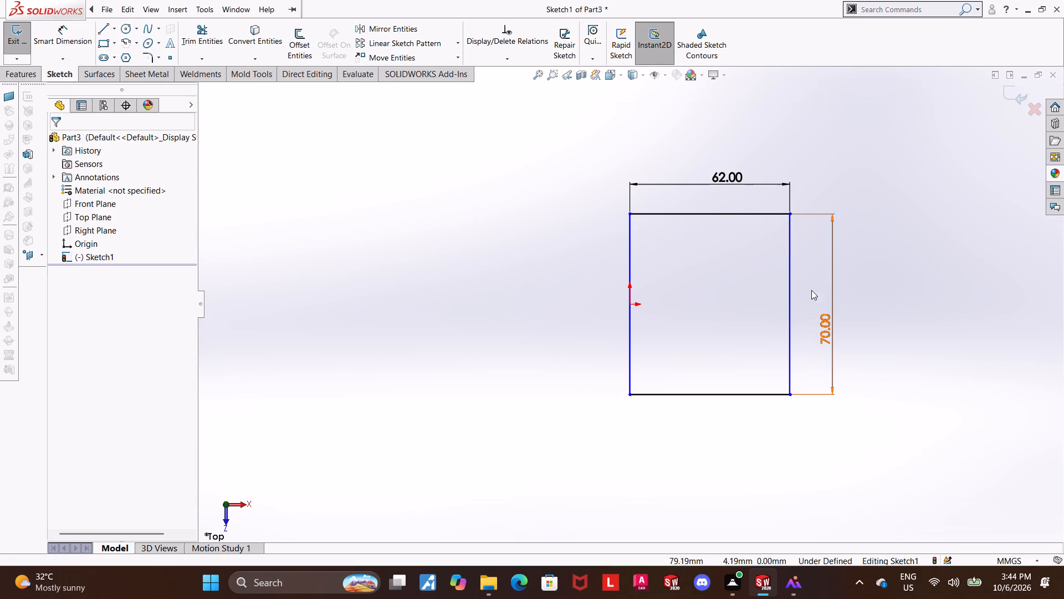
{"action": "key", "text": "Escape"}
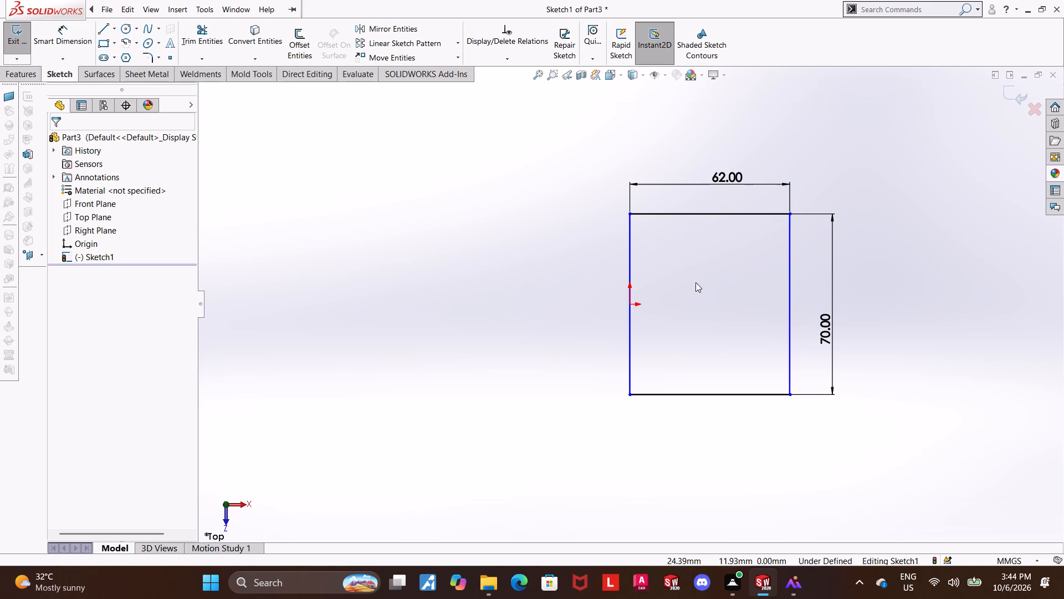
Check the relations between the right vertical edge's midpoint and the origin.
{"action": "left_click", "coordinate": [789, 304]}
{"action": "left_click", "coordinate": [629, 303], "text": "ctrl"}
{"action": "left_click", "coordinate": [538, 303]}
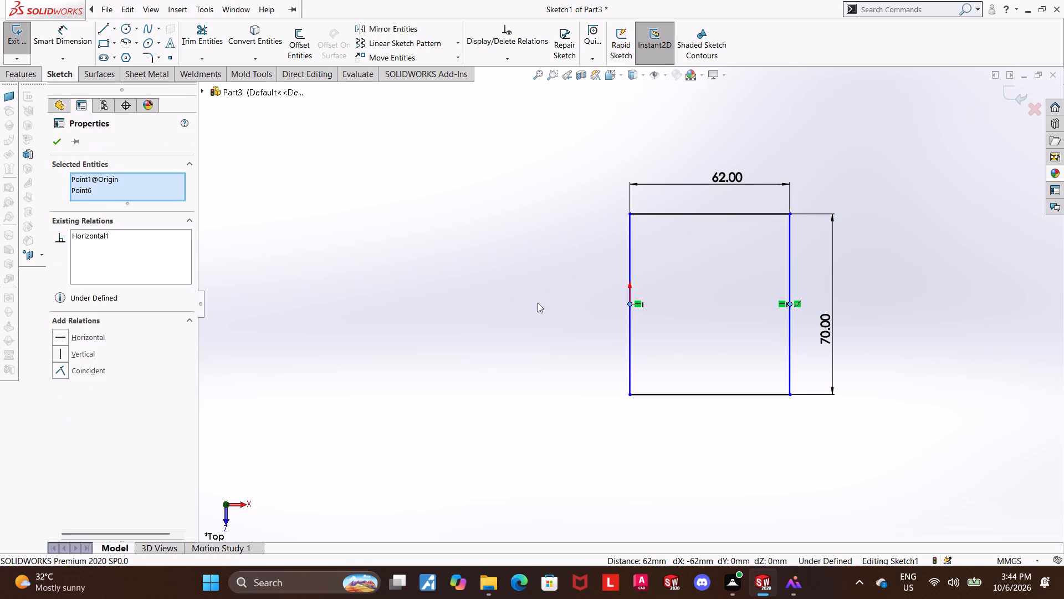
{"action": "key", "text": "Escape"}
{"action": "key", "text": "Escape"}
{"action": "key", "text": "Escape"}
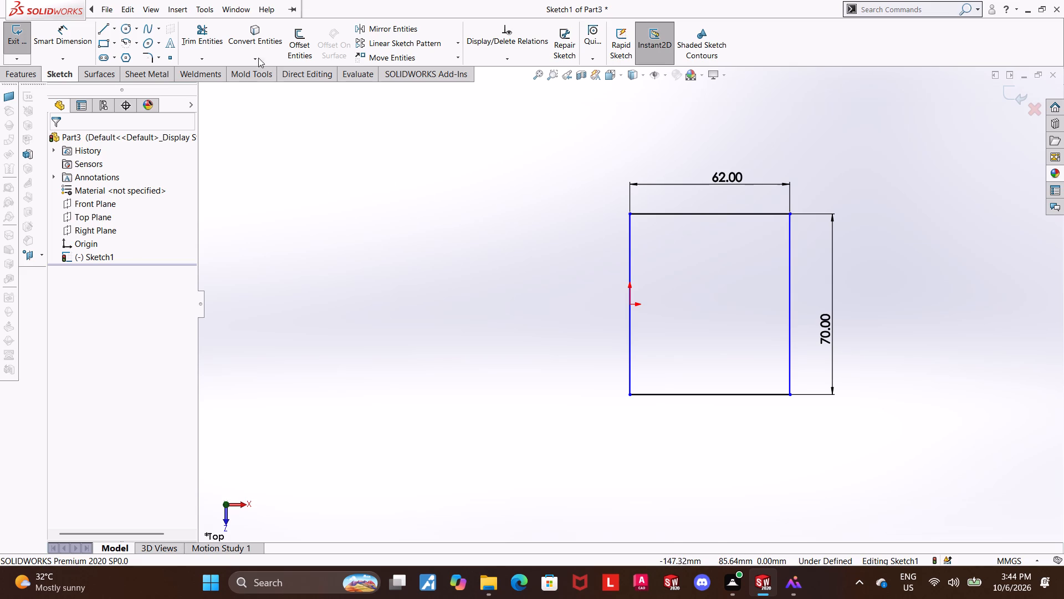
Apply 15 mm sketch fillets to the two right-hand corners of the rectangle.
{"action": "left_click", "coordinate": [154, 60]}
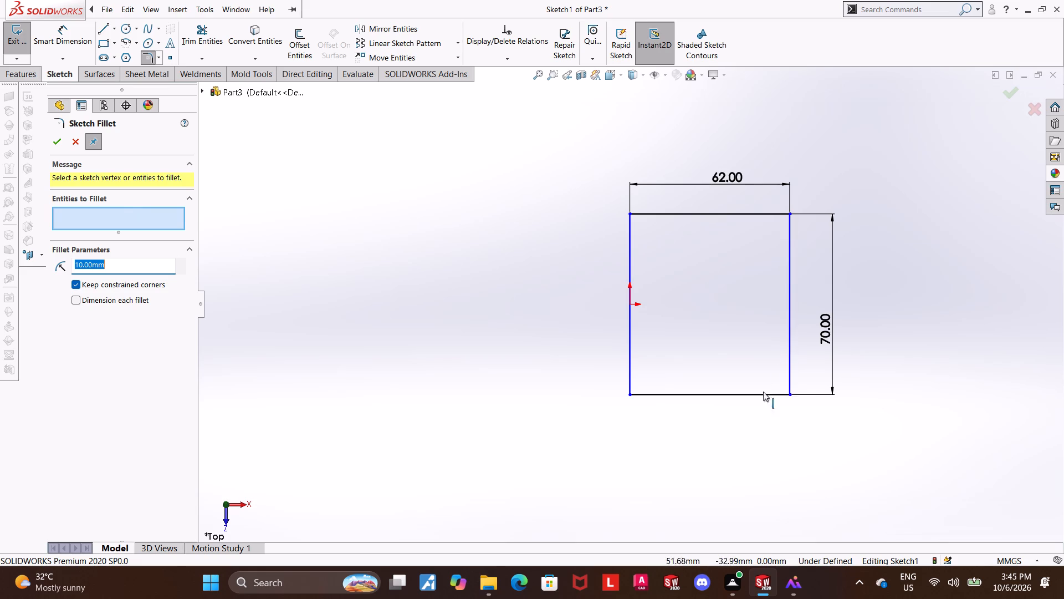
{"action": "left_click", "coordinate": [787, 394]}
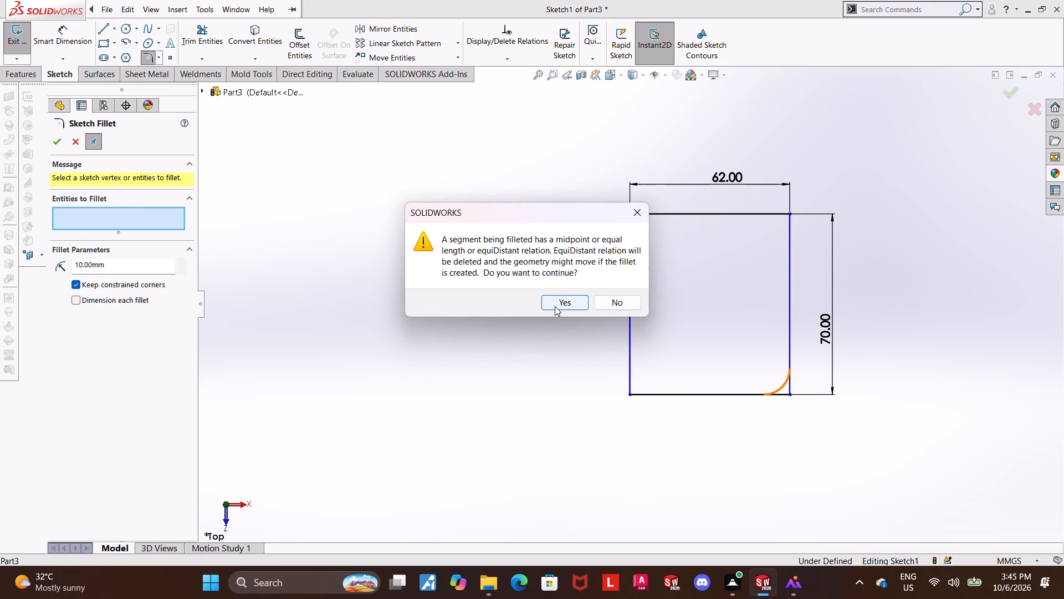
{"action": "left_click", "coordinate": [555, 306]}
{"action": "left_click", "coordinate": [792, 214]}
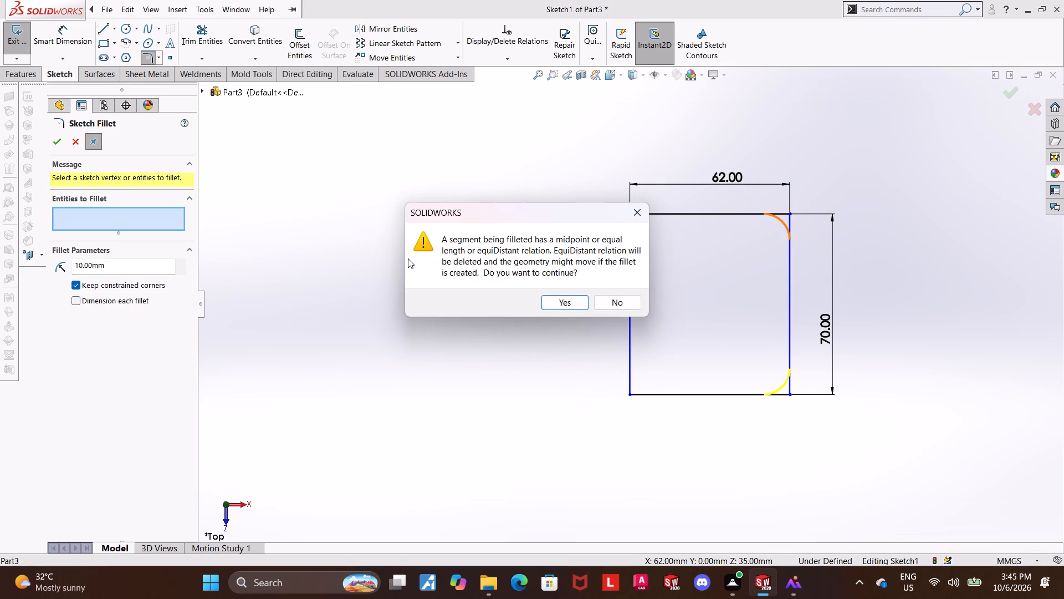
{"action": "left_click", "coordinate": [569, 299]}
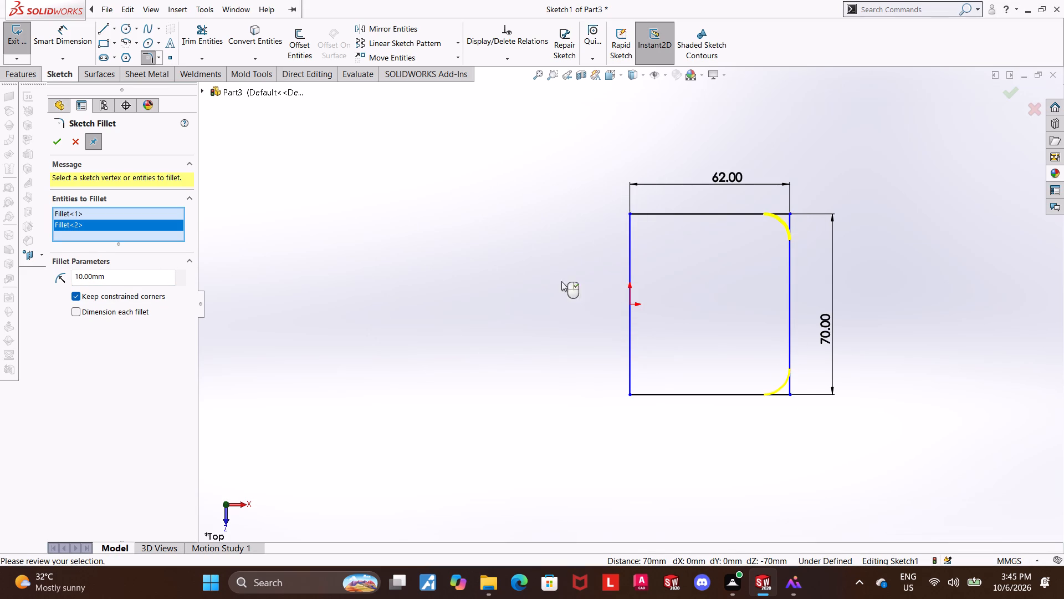
{"action": "left_click_drag", "start_coordinate": [145, 272], "coordinate": [29, 272]}
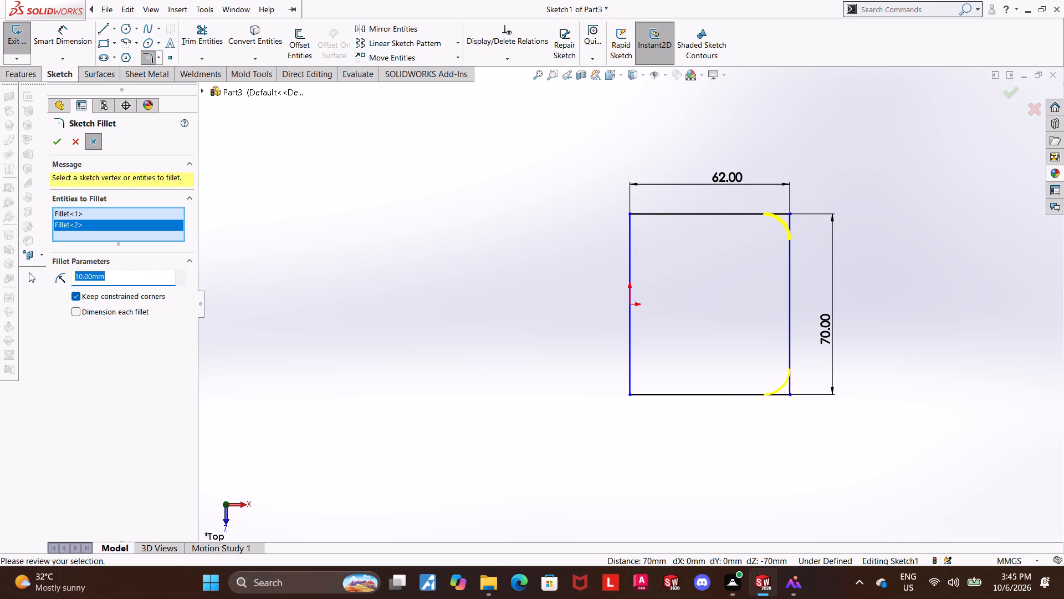
{"action": "type", "text": "15"}
{"action": "key", "text": "Return"}
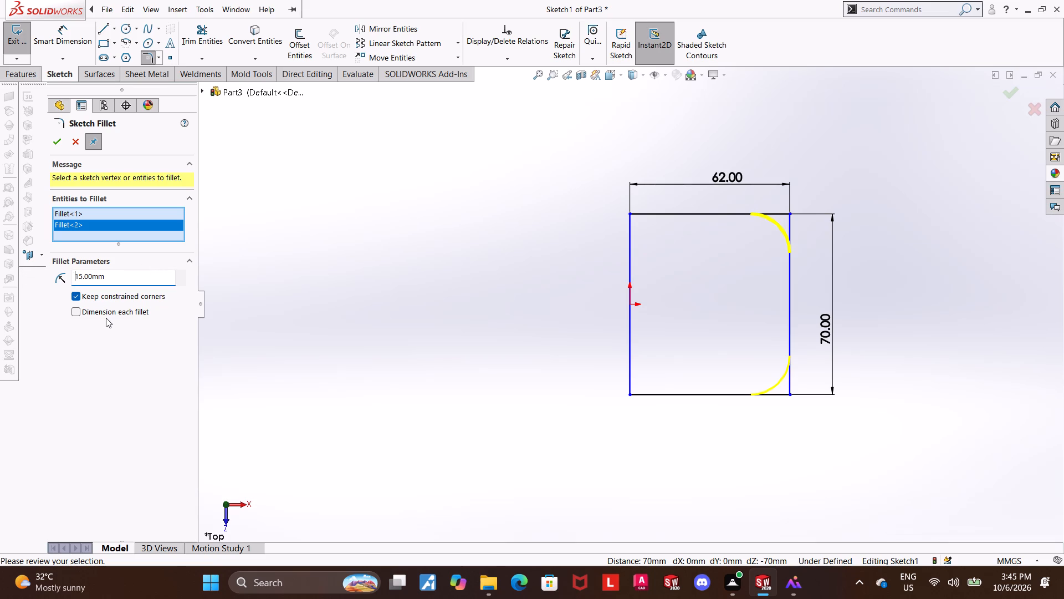
{"action": "left_click", "coordinate": [59, 142]}
{"action": "left_click", "coordinate": [353, 273]}
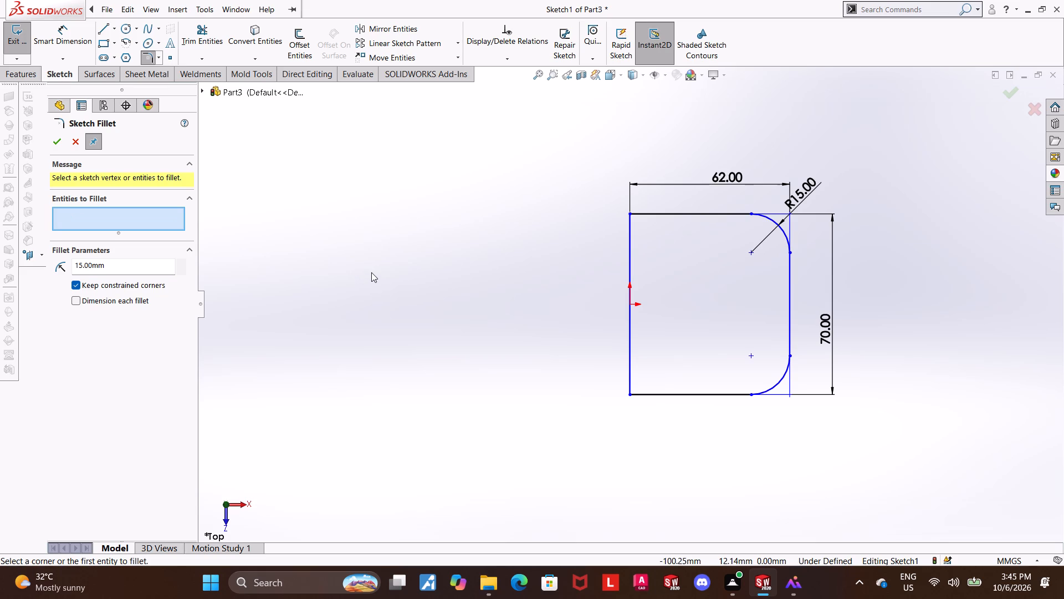
Consult the bracket's reference image in the image viewer, and sketch a circle inside the plate, centred level with the origin and about 34 mm from it.
{"action": "left_click", "coordinate": [804, 576]}
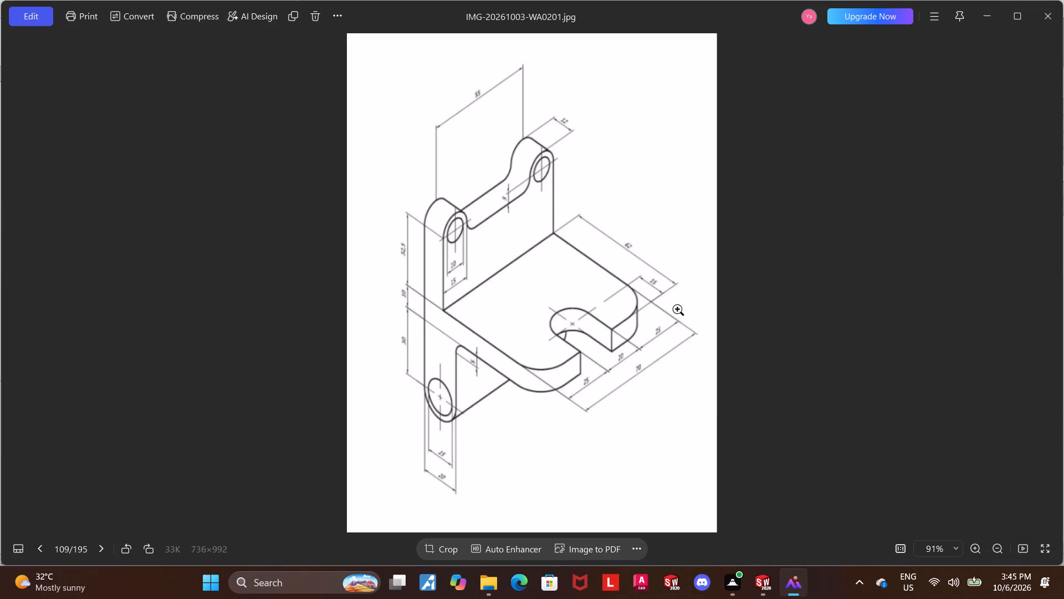
{"action": "left_click", "coordinate": [764, 580]}
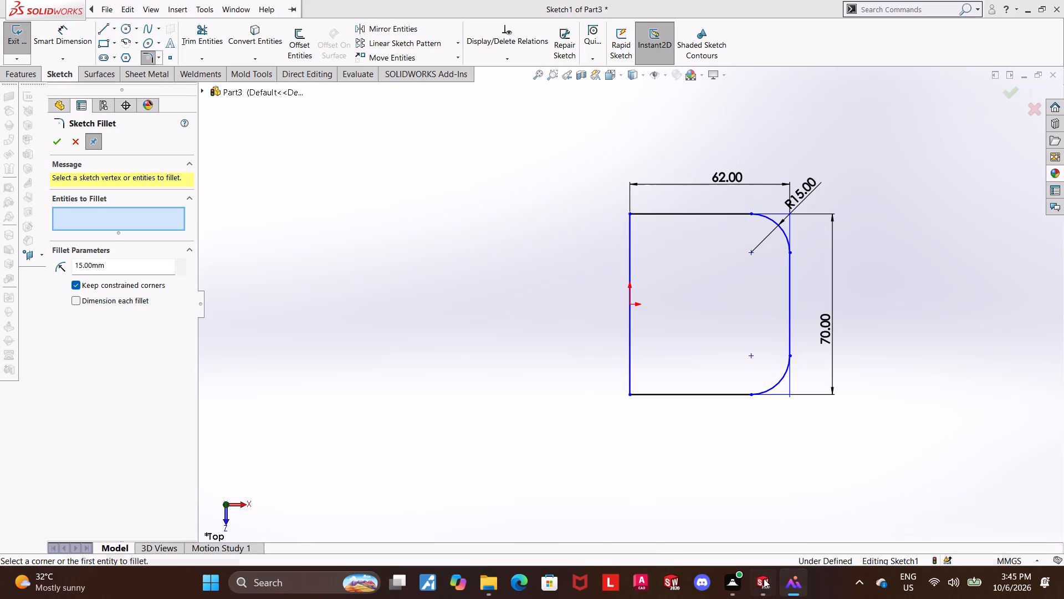
{"action": "left_click", "coordinate": [922, 288]}
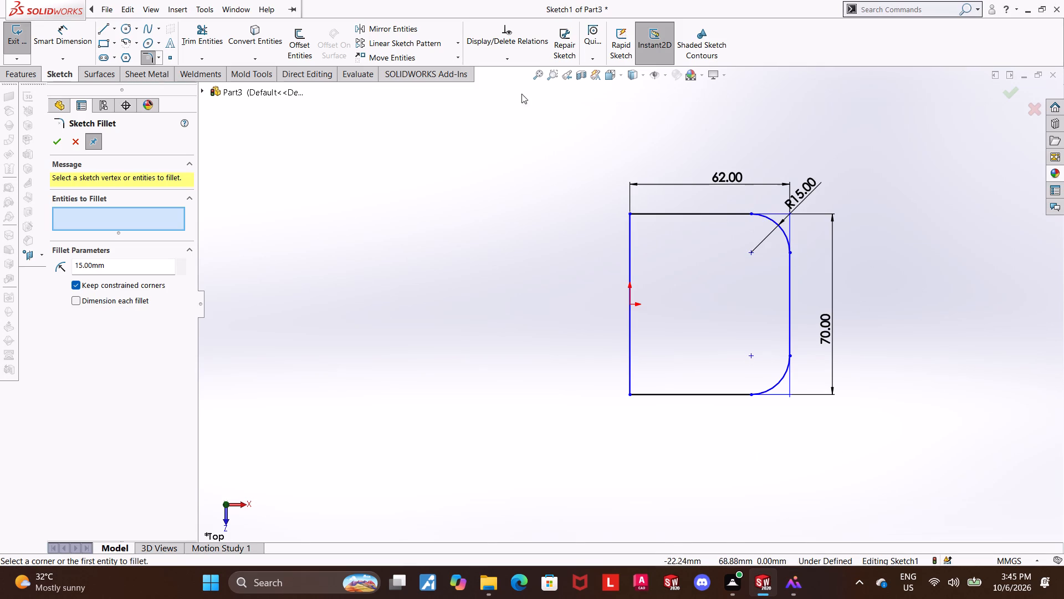
{"action": "key", "text": "Escape"}
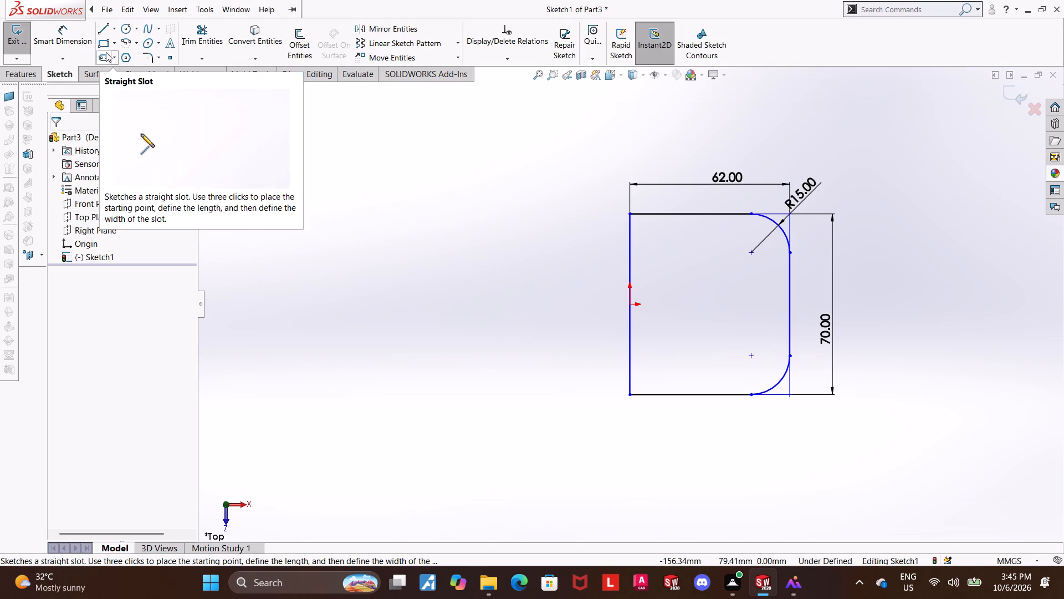
{"action": "left_click", "coordinate": [132, 29]}
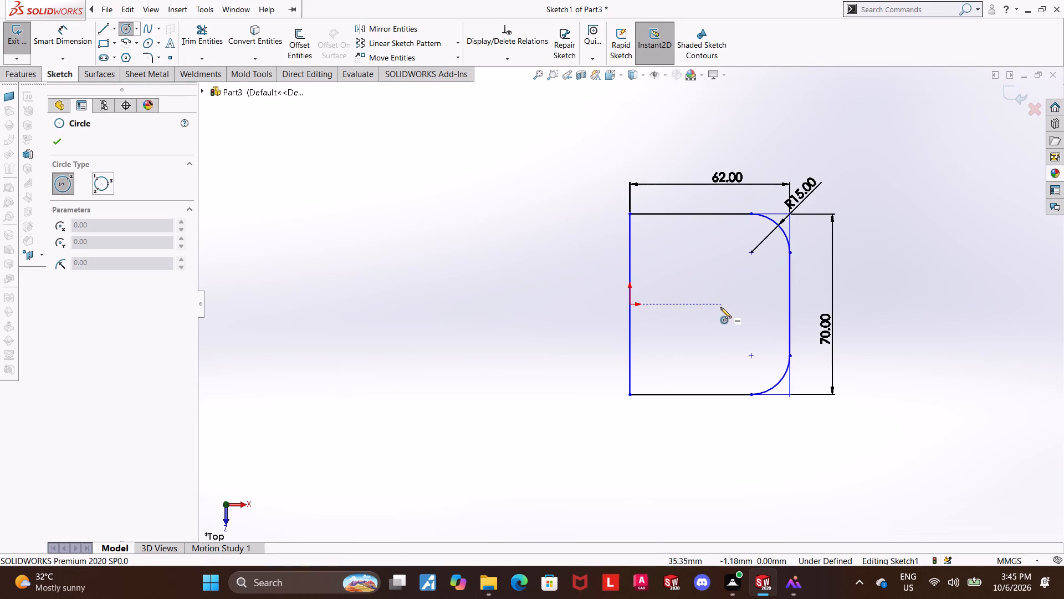
{"action": "left_click", "coordinate": [717, 305]}
{"action": "left_click", "coordinate": [731, 290]}
{"action": "key", "text": "Escape"}
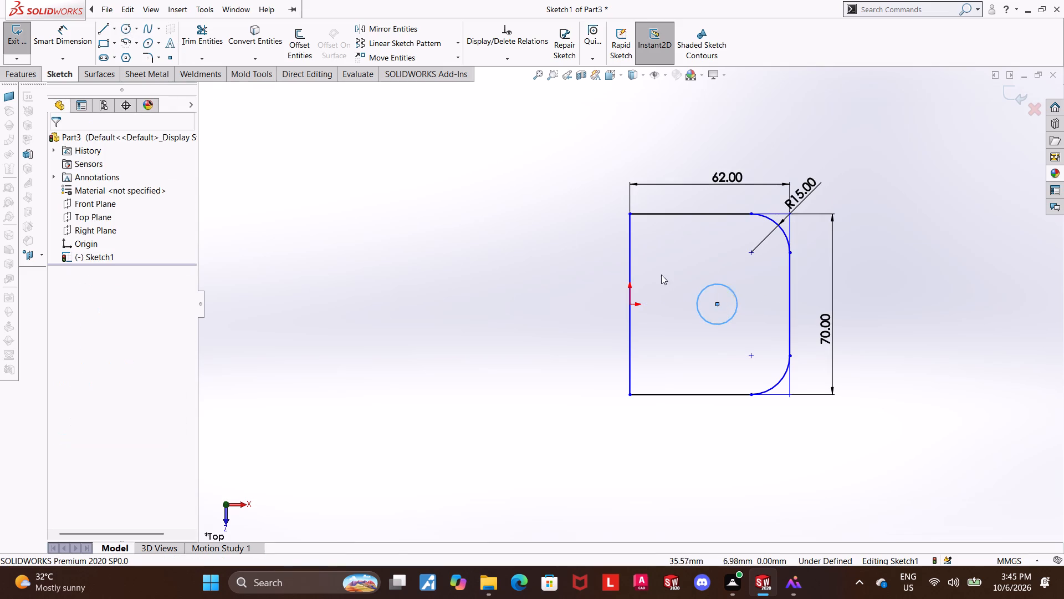
{"action": "key", "text": "Escape"}
{"action": "key", "text": "Escape"}
Dimension the circle's diameter to 20 mm.
{"action": "left_click", "coordinate": [76, 39]}
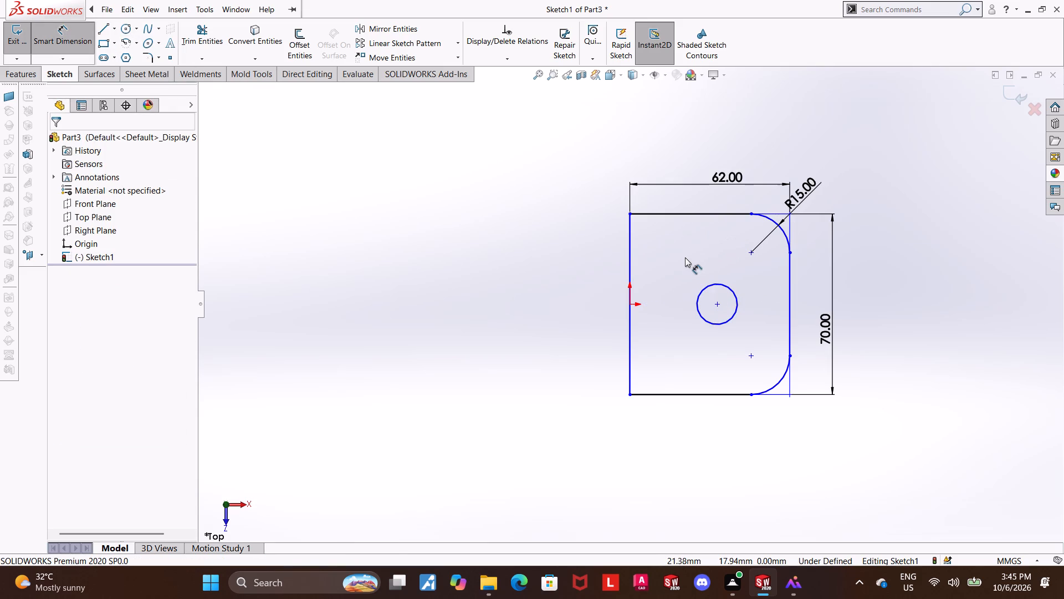
{"action": "left_click", "coordinate": [713, 281]}
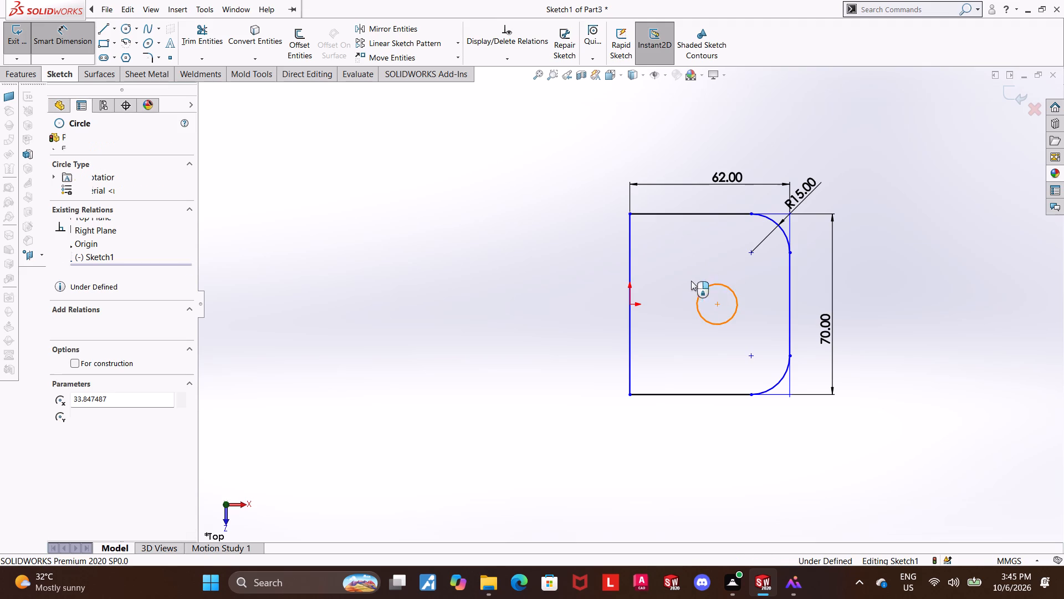
{"action": "left_click", "coordinate": [677, 283]}
{"action": "type", "text": "20"}
{"action": "key", "text": "Return"}
{"action": "key", "text": "Escape"}
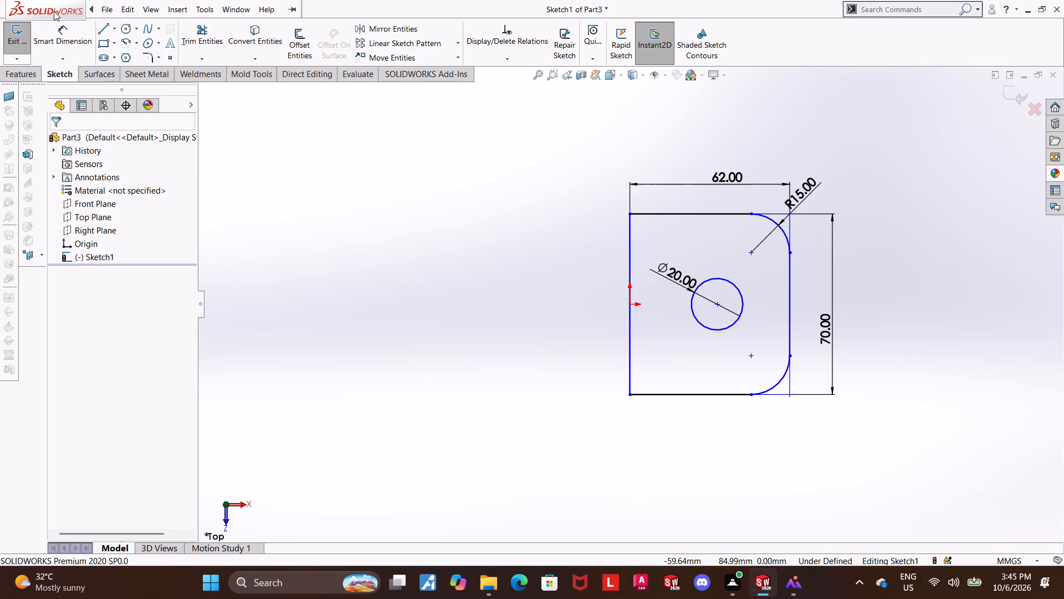
Sketch two horizontal lines, each about 28 mm long, from the circle's top and bottom points to the plate's right edge.
{"action": "left_click", "coordinate": [101, 29]}
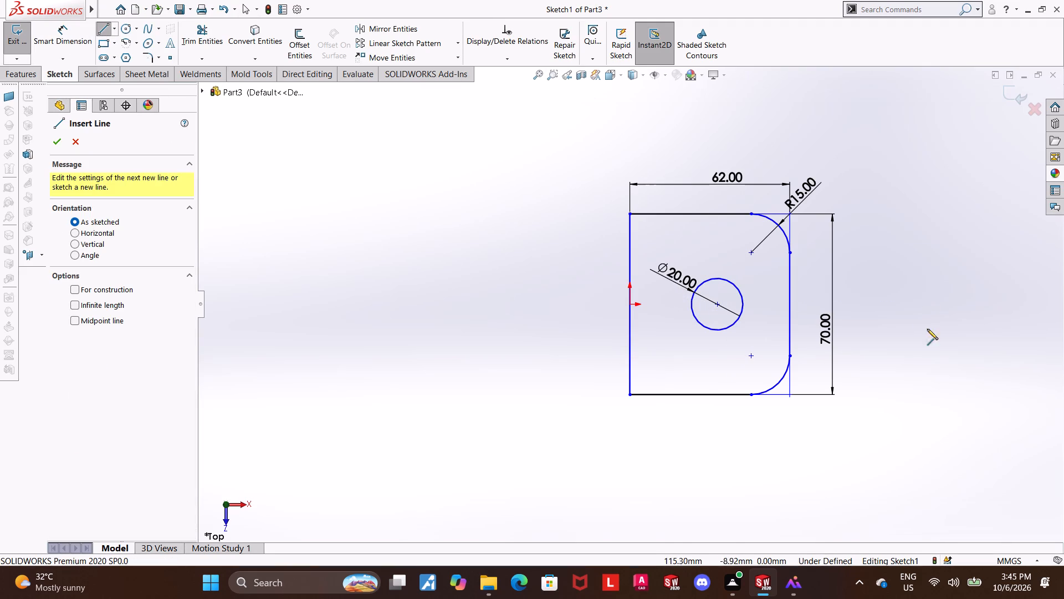
{"action": "left_click", "coordinate": [719, 278]}
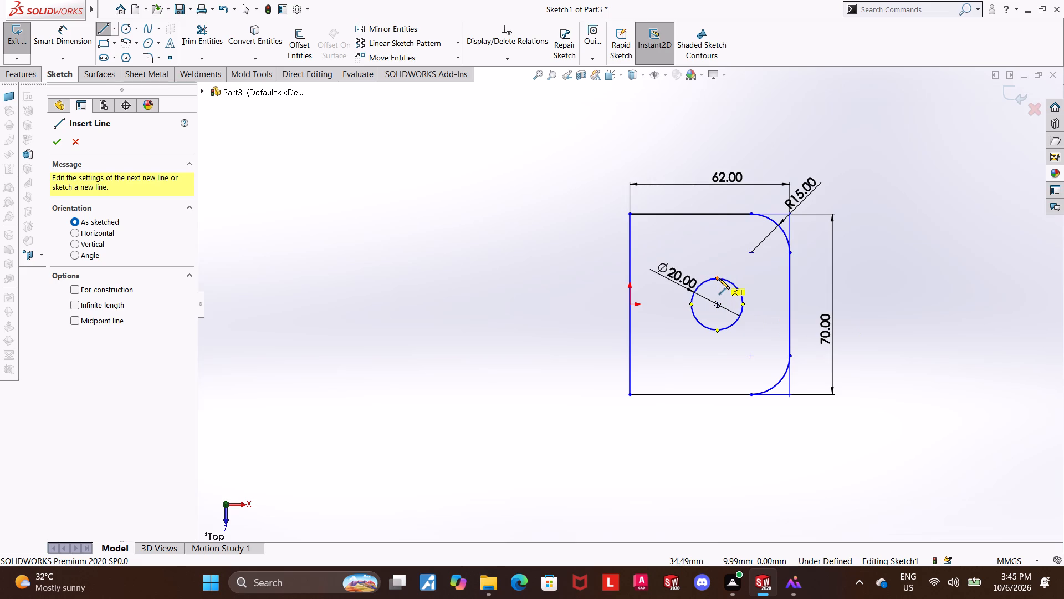
{"action": "left_click", "coordinate": [790, 281]}
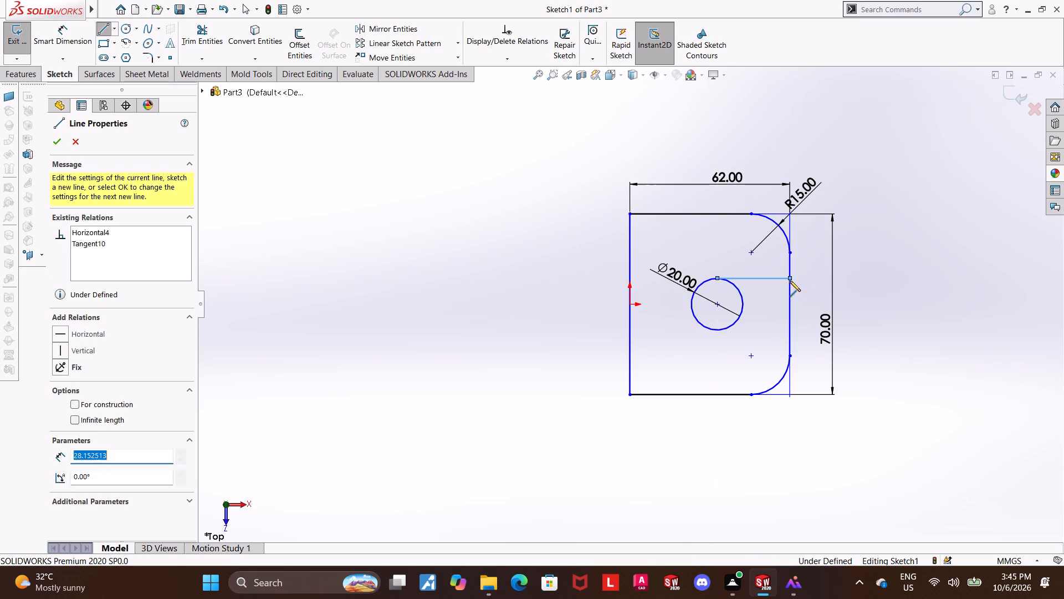
{"action": "key", "text": "Escape"}
{"action": "key", "text": "Escape"}
{"action": "key", "text": "Escape"}
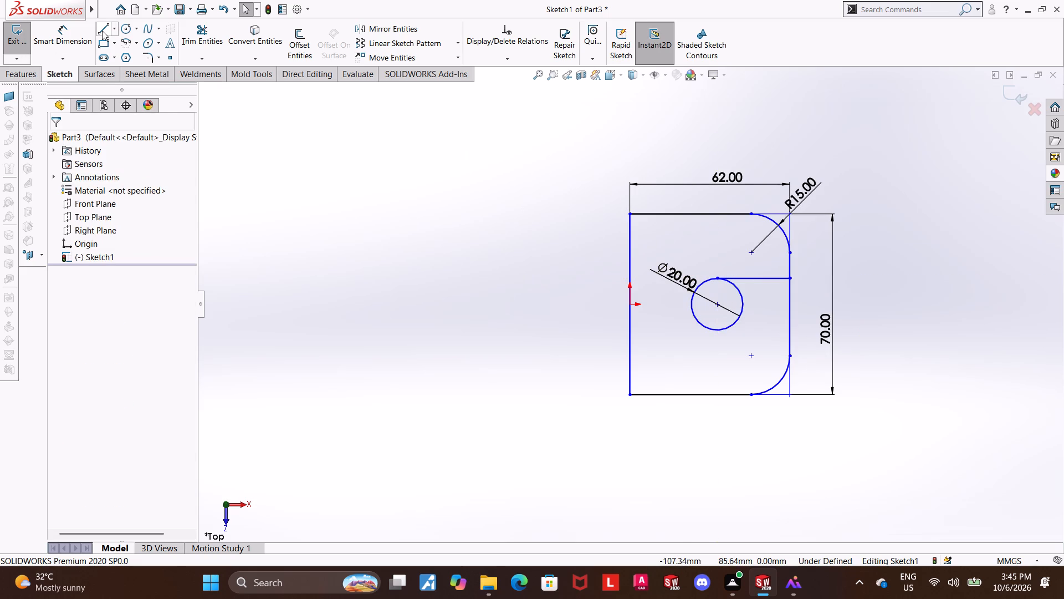
{"action": "left_click", "coordinate": [102, 31]}
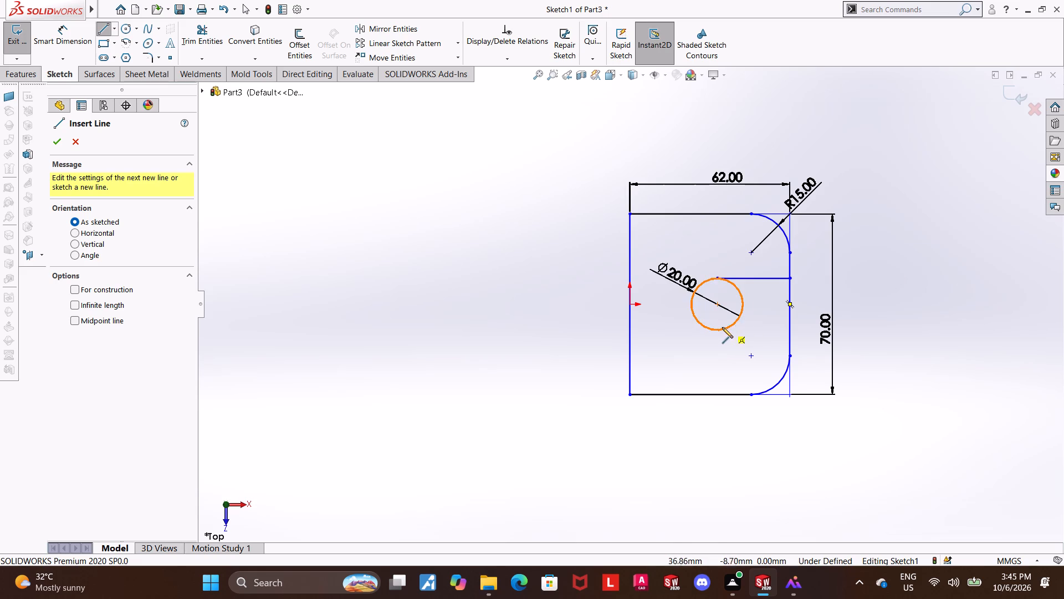
{"action": "left_click_drag", "start_coordinate": [717, 328], "coordinate": [722, 328]}
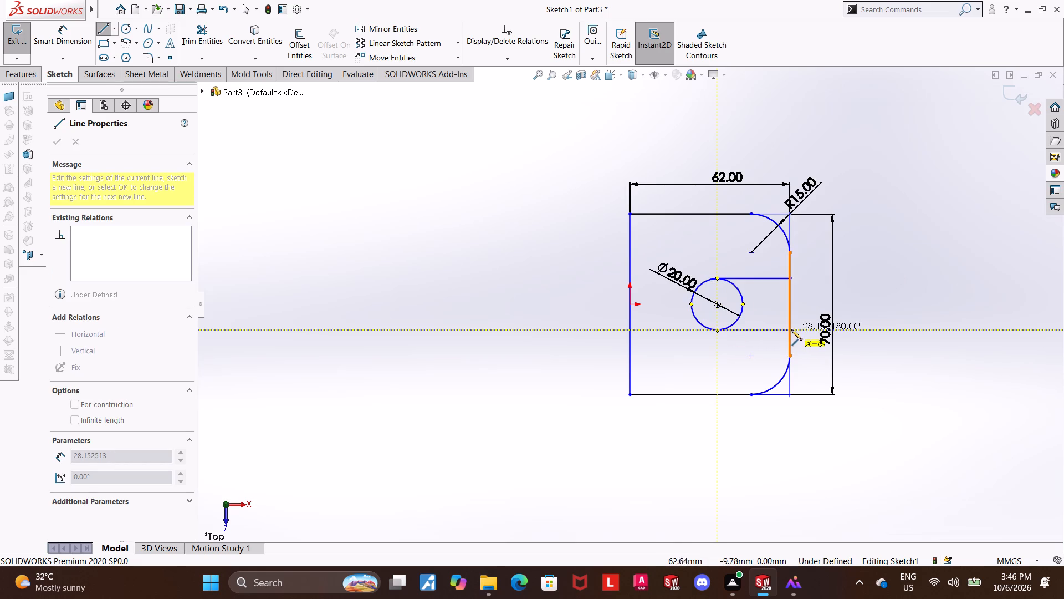
{"action": "left_click", "coordinate": [789, 329]}
{"action": "key", "text": "Escape"}
{"action": "key", "text": "Escape"}
{"action": "key", "text": "Escape"}
Trim away the part of the plate's right edge between the two horizontal slot lines.
{"action": "left_click", "coordinate": [206, 31]}
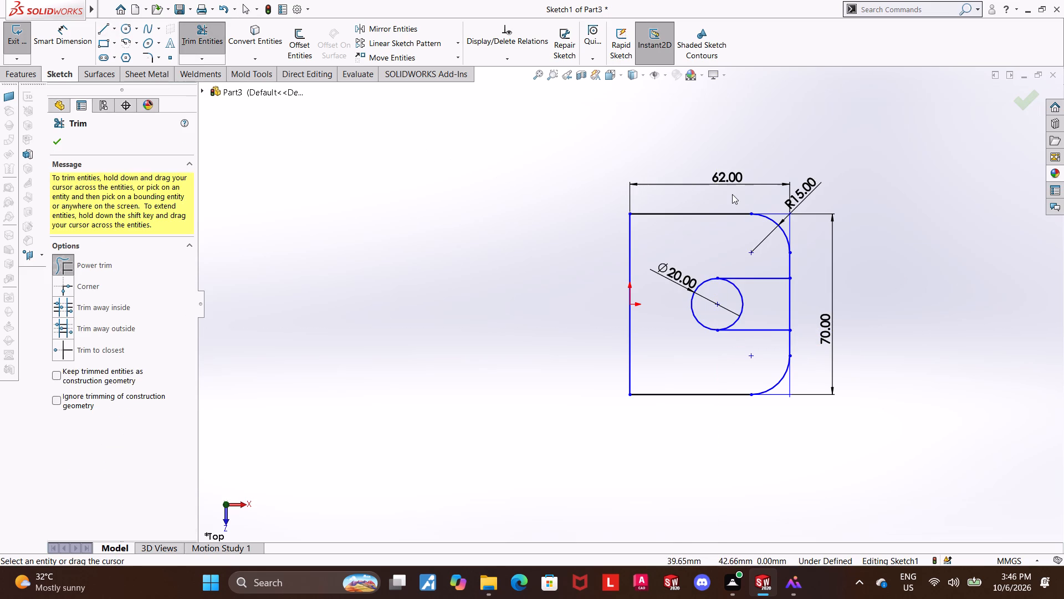
{"action": "left_click_drag", "start_coordinate": [798, 292], "coordinate": [775, 298]}
{"action": "key", "text": "Escape"}
{"action": "key", "text": "Escape"}
{"action": "key", "text": "Escape"}
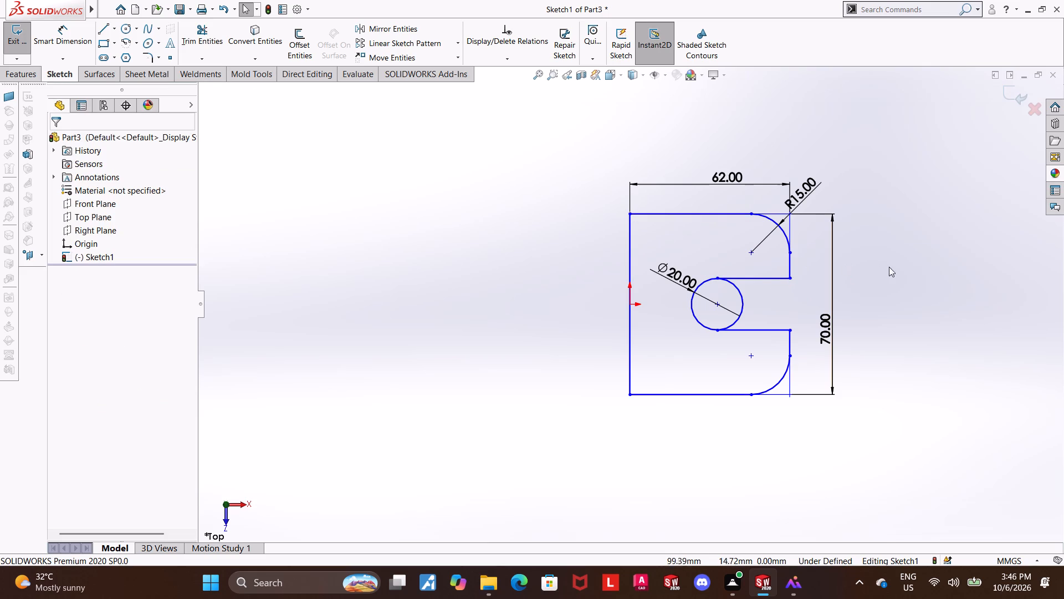
{"action": "left_click", "coordinate": [945, 277]}
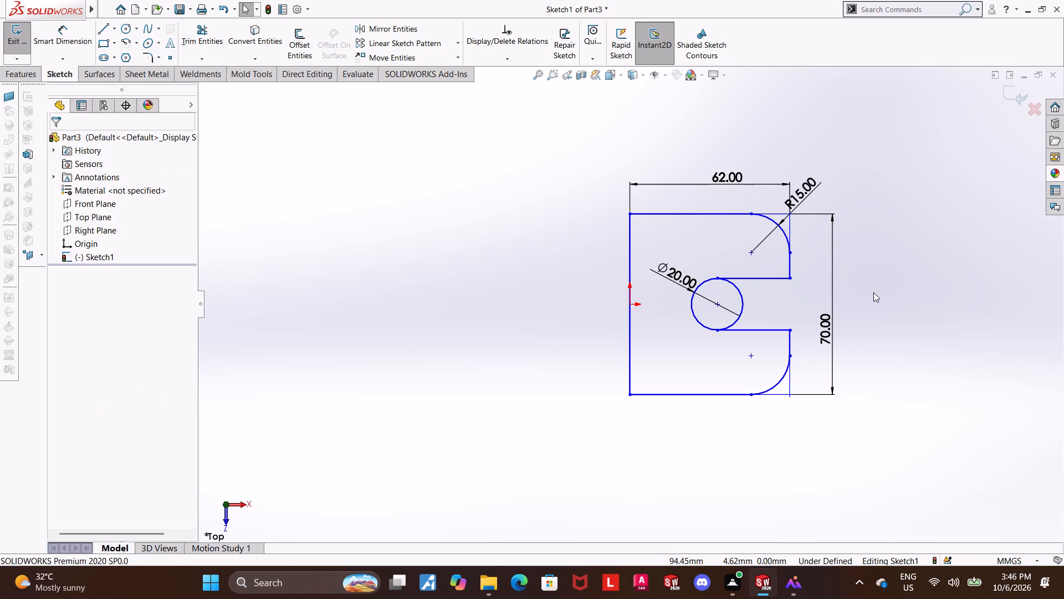
{"action": "key", "text": "Escape"}
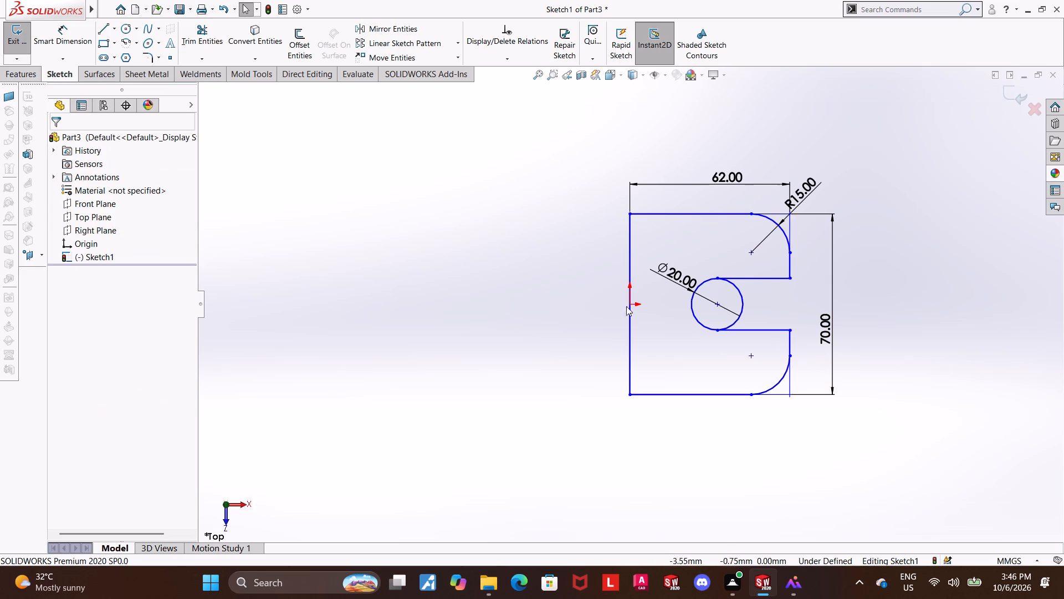
Add a Coincident relation between the origin and the plate's left vertical edge.
{"action": "left_click", "coordinate": [630, 306]}
{"action": "left_click", "coordinate": [627, 231], "text": "ctrl"}
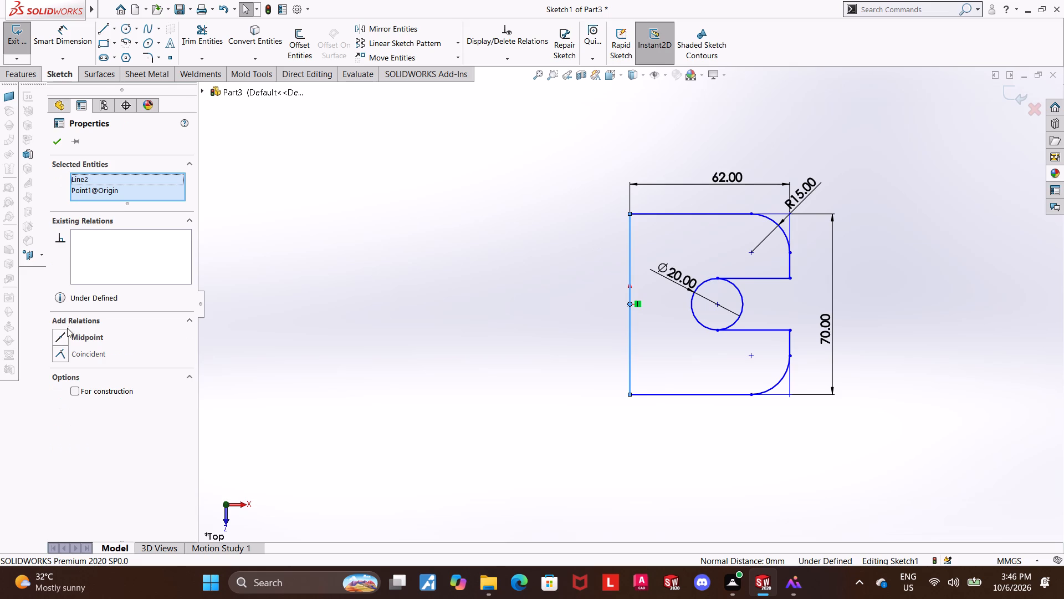
{"action": "left_click", "coordinate": [60, 355]}
{"action": "left_click", "coordinate": [499, 426]}
{"action": "key", "text": "Escape"}
{"action": "key", "text": "Escape"}
{"action": "key", "text": "Escape"}
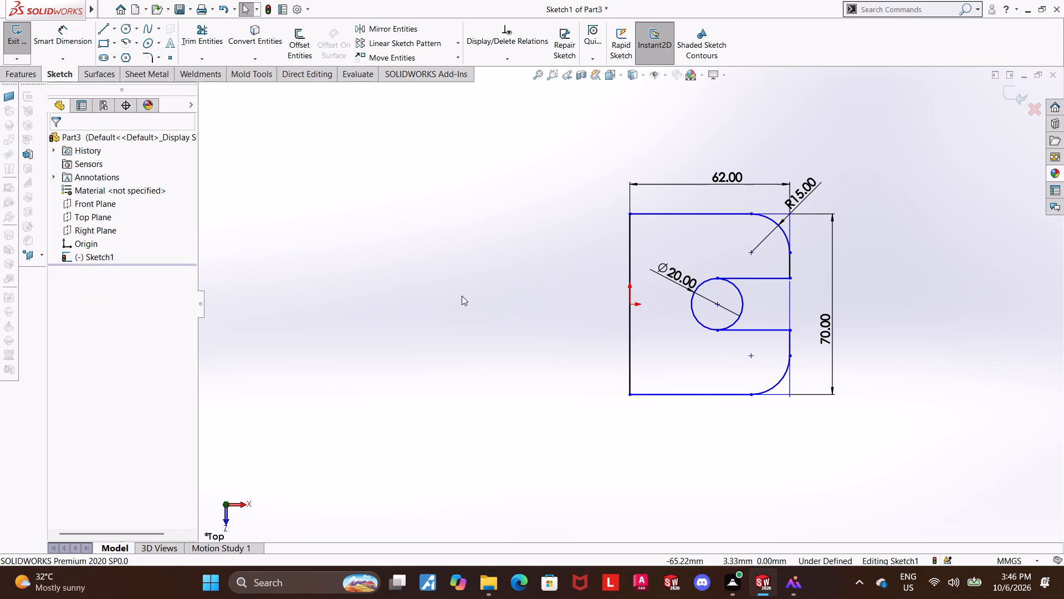
Trim the right half of the 20 mm circle to leave an open-ended slot with a rounded inner end.
{"action": "scroll", "coordinate": [830, 298], "scroll_direction": "down", "scroll_amount": 2}
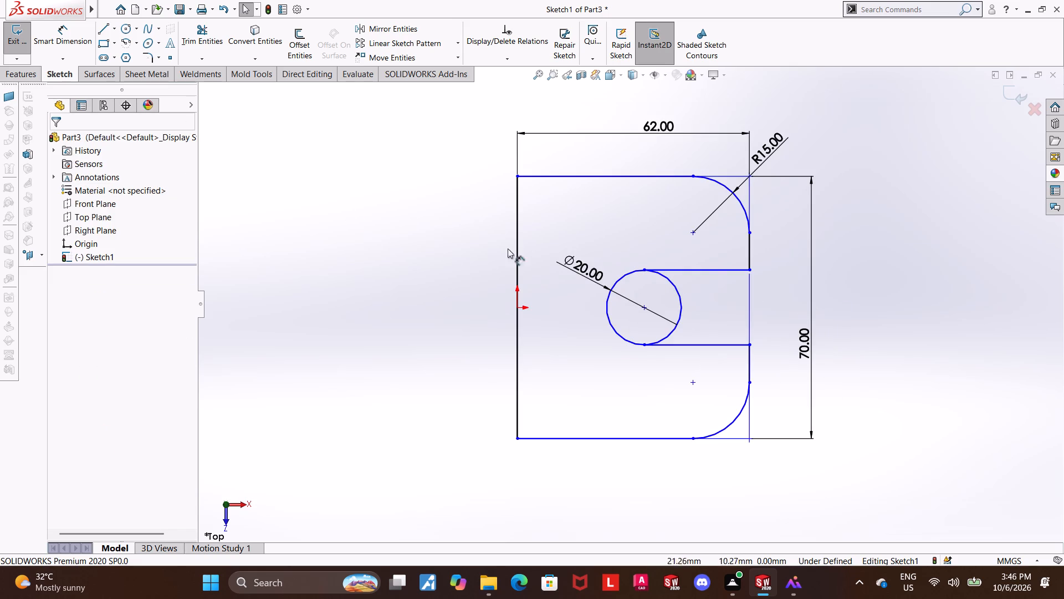
{"action": "left_click", "coordinate": [201, 43]}
{"action": "left_click_drag", "start_coordinate": [682, 293], "coordinate": [675, 297]}
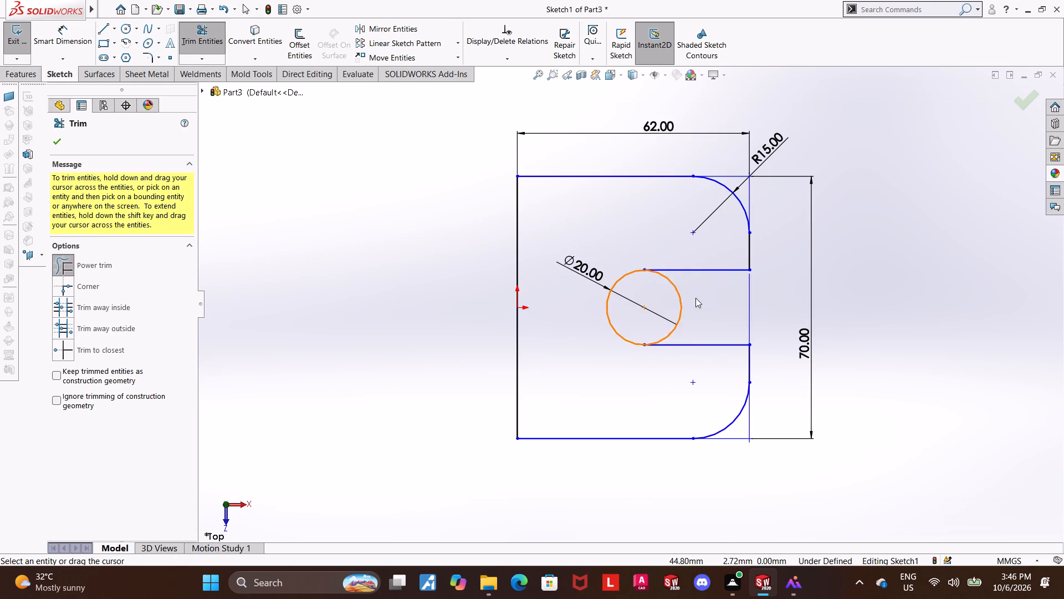
{"action": "left_click_drag", "start_coordinate": [688, 298], "coordinate": [661, 298]}
{"action": "key", "text": "Escape"}
{"action": "key", "text": "Escape"}
Dimension the horizontal distance from the slot arc's centre to the plate's right edge to 15 mm.
{"action": "left_click", "coordinate": [81, 37]}
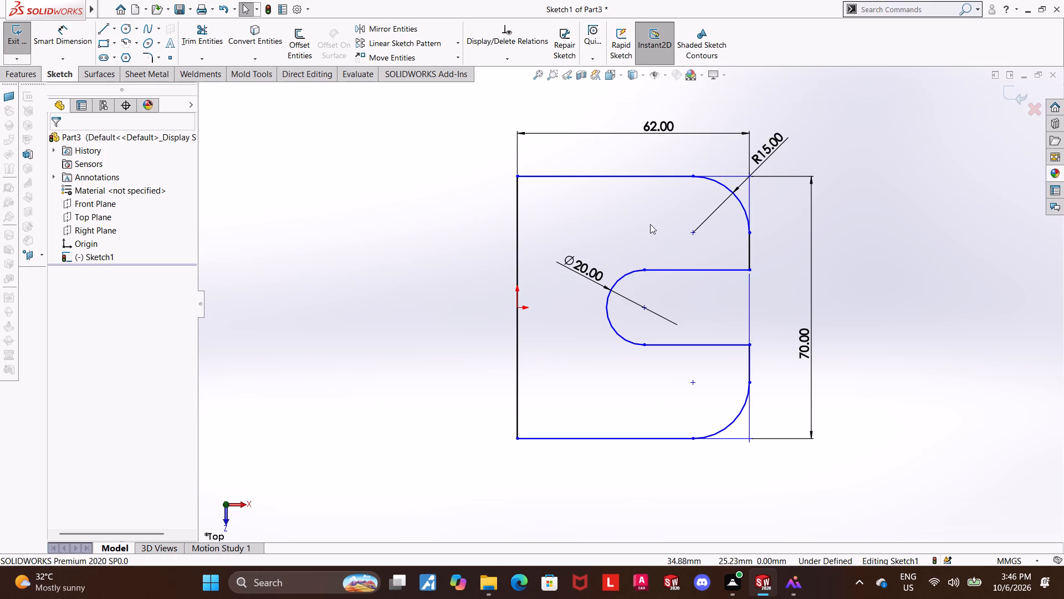
{"action": "left_click", "coordinate": [646, 306]}
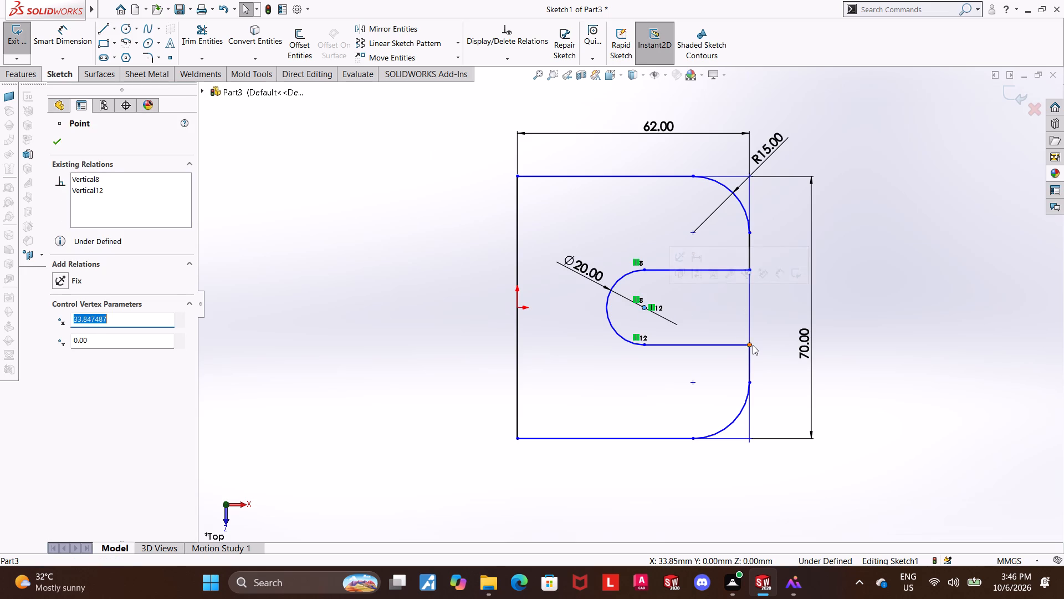
{"action": "left_click", "coordinate": [750, 363]}
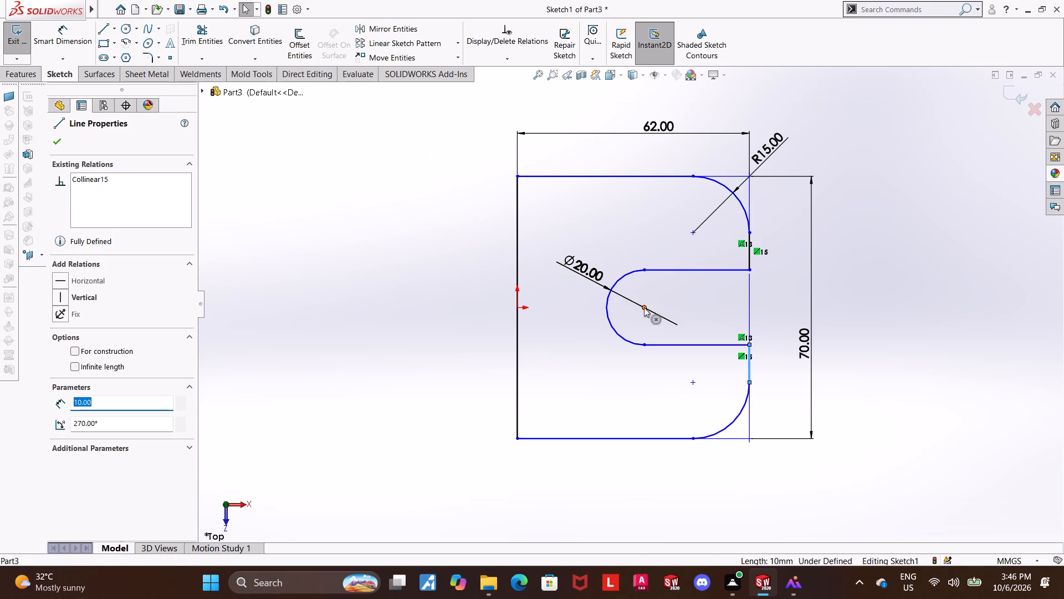
{"action": "key", "text": "Escape"}
{"action": "left_click", "coordinate": [74, 28]}
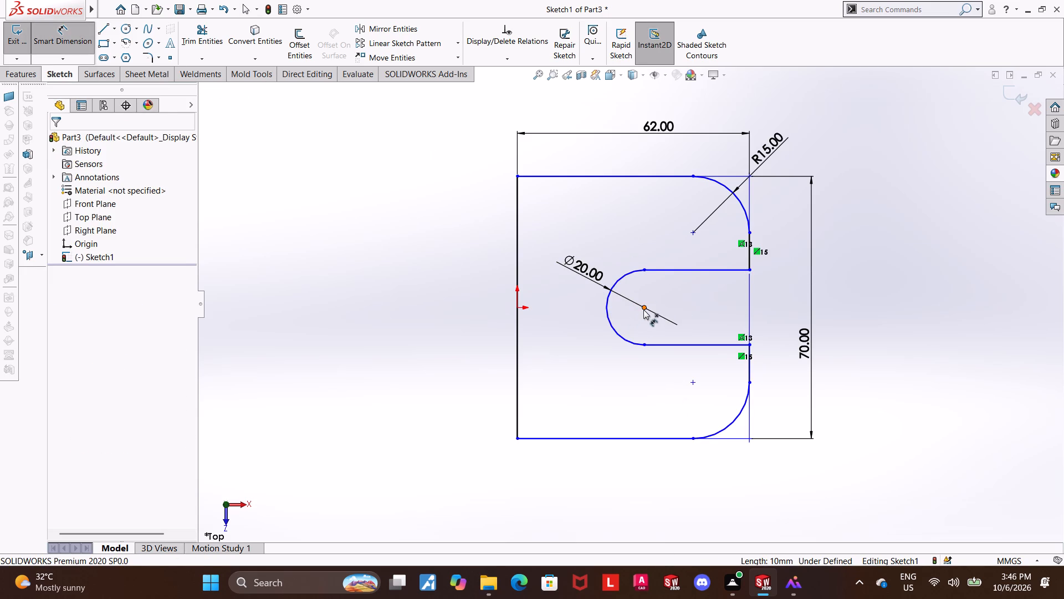
{"action": "left_click", "coordinate": [643, 309]}
{"action": "left_click", "coordinate": [749, 365]}
{"action": "left_click", "coordinate": [723, 491]}
{"action": "type", "text": "15"}
{"action": "key", "text": "Return"}
{"action": "key", "text": "Escape"}
{"action": "key", "text": "Escape"}
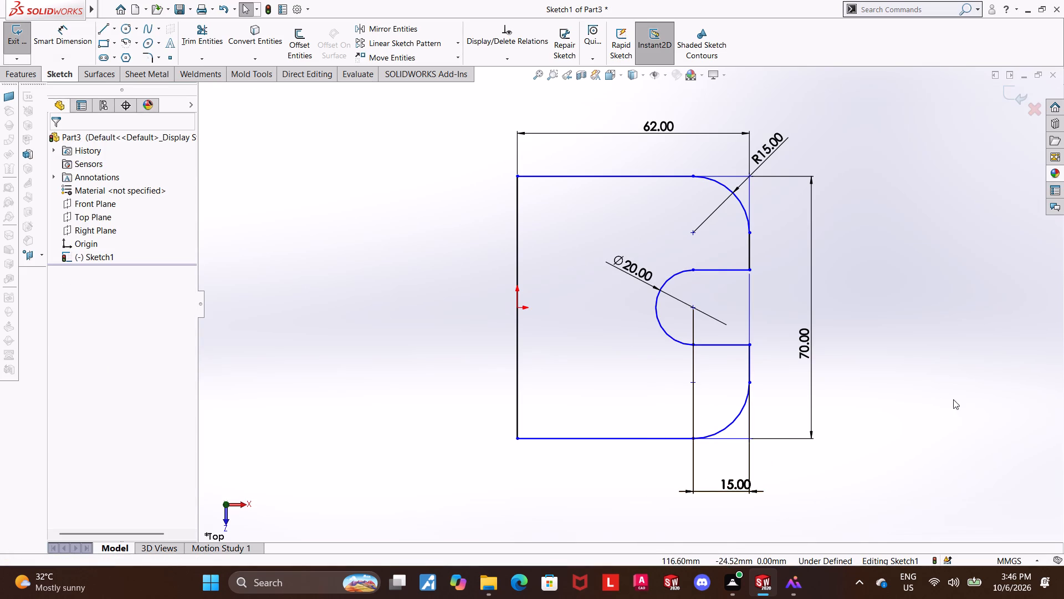
{"action": "key", "text": "Escape"}
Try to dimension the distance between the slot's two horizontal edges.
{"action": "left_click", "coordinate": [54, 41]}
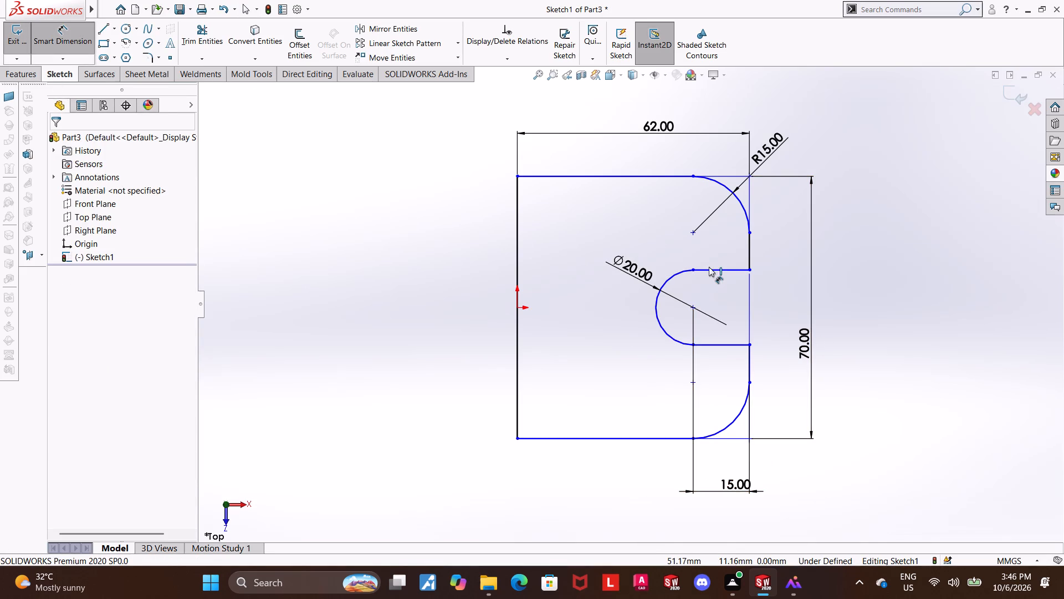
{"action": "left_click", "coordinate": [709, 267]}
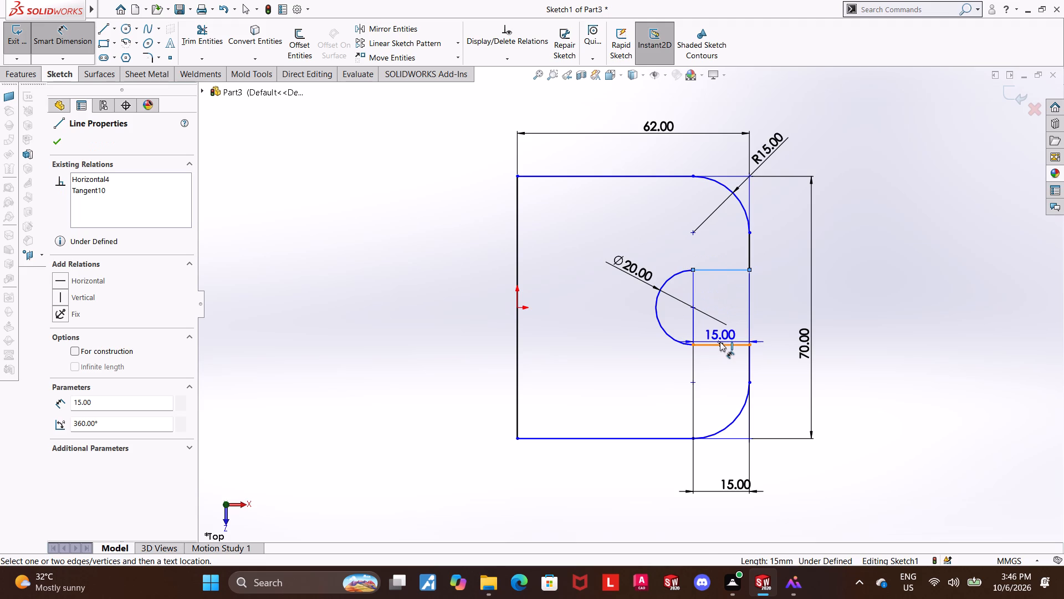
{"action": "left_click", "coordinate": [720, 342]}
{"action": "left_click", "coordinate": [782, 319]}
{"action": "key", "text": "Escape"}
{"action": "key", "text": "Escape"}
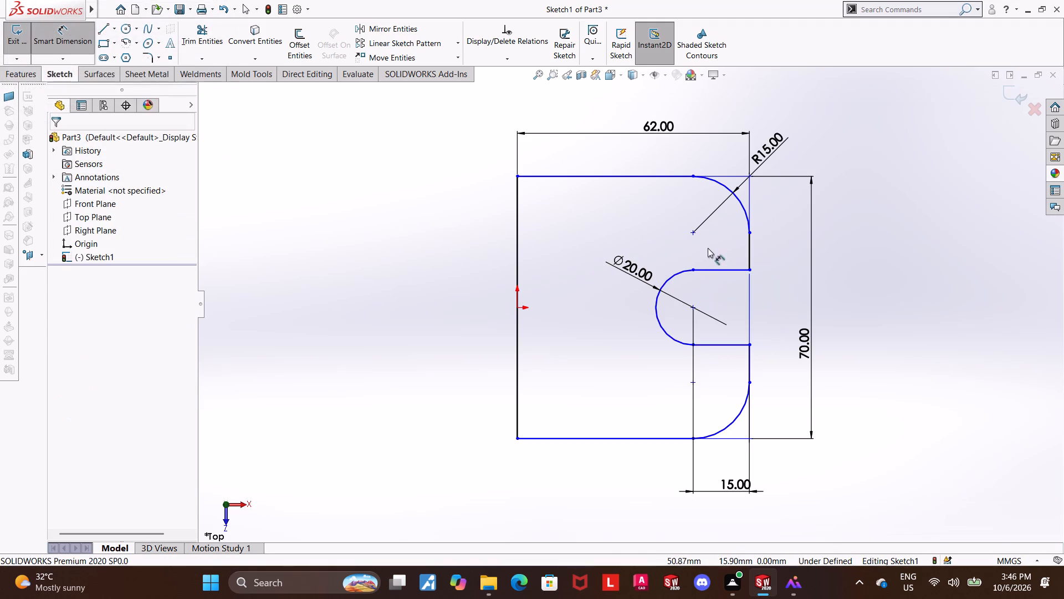
Dimension the vertical distance between the plate's top edge and the slot's upper edge at 25 mm.
{"action": "left_click", "coordinate": [677, 177]}
{"action": "left_click", "coordinate": [710, 269]}
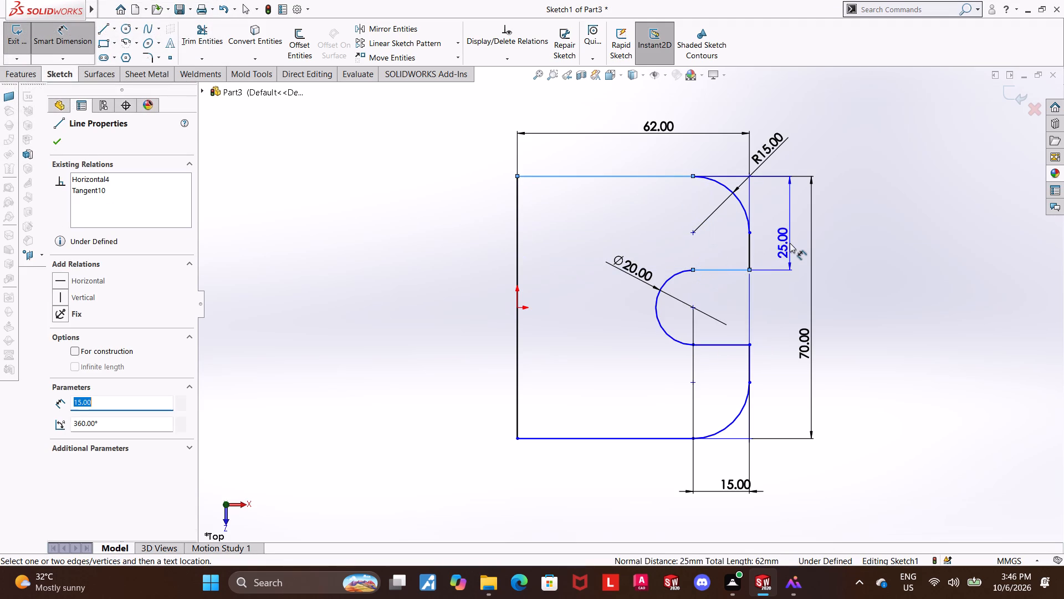
{"action": "left_click", "coordinate": [790, 243]}
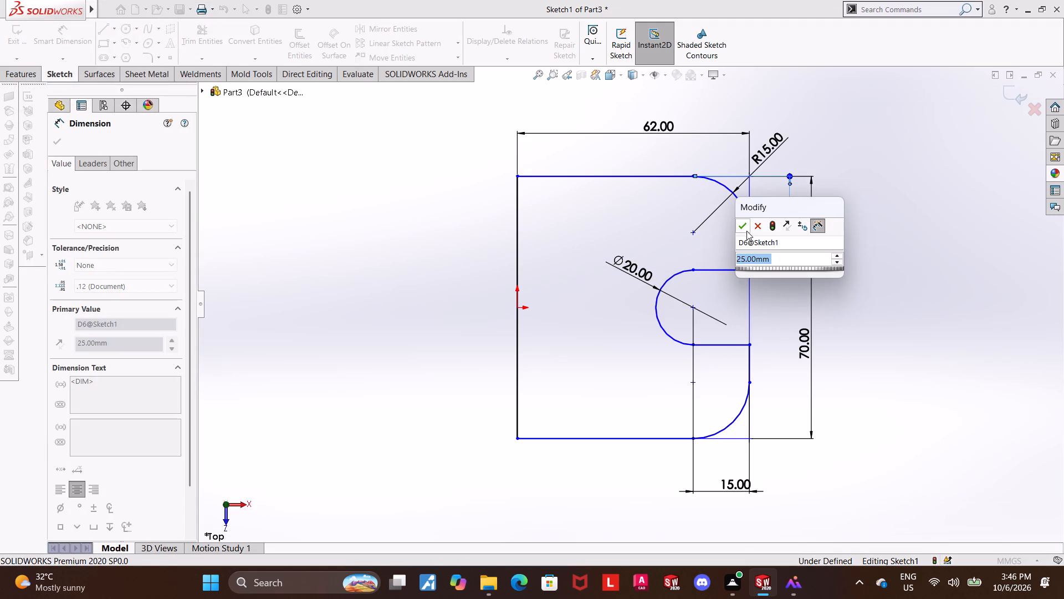
{"action": "left_click", "coordinate": [745, 230]}
{"action": "left_click", "coordinate": [950, 298]}
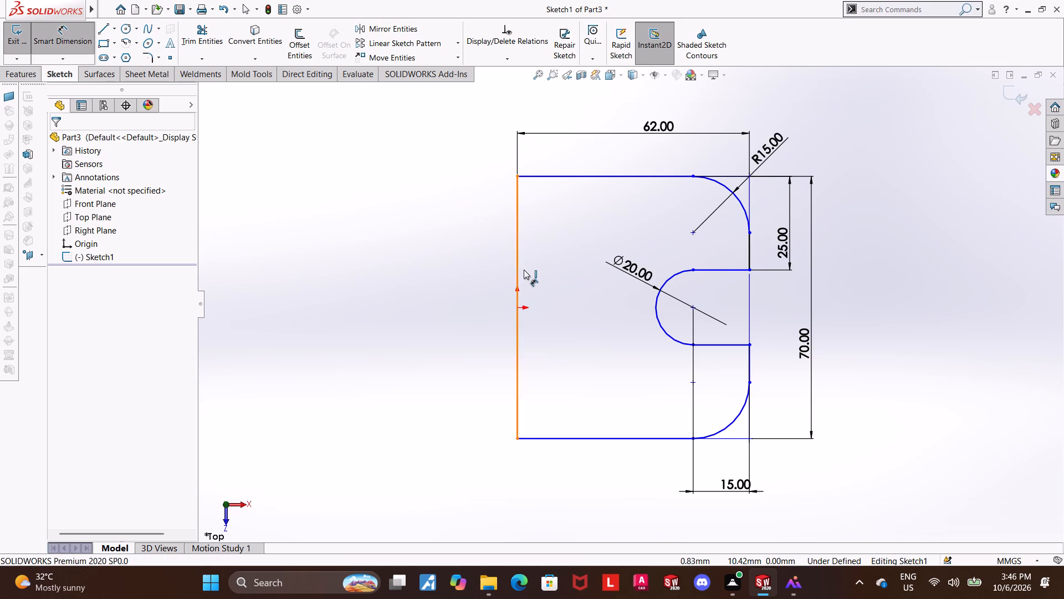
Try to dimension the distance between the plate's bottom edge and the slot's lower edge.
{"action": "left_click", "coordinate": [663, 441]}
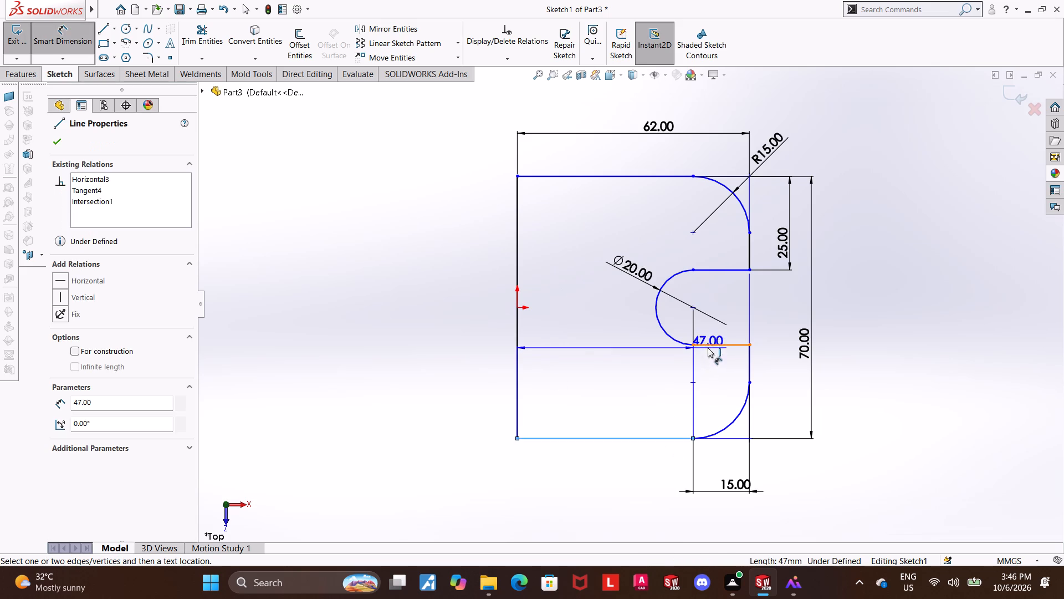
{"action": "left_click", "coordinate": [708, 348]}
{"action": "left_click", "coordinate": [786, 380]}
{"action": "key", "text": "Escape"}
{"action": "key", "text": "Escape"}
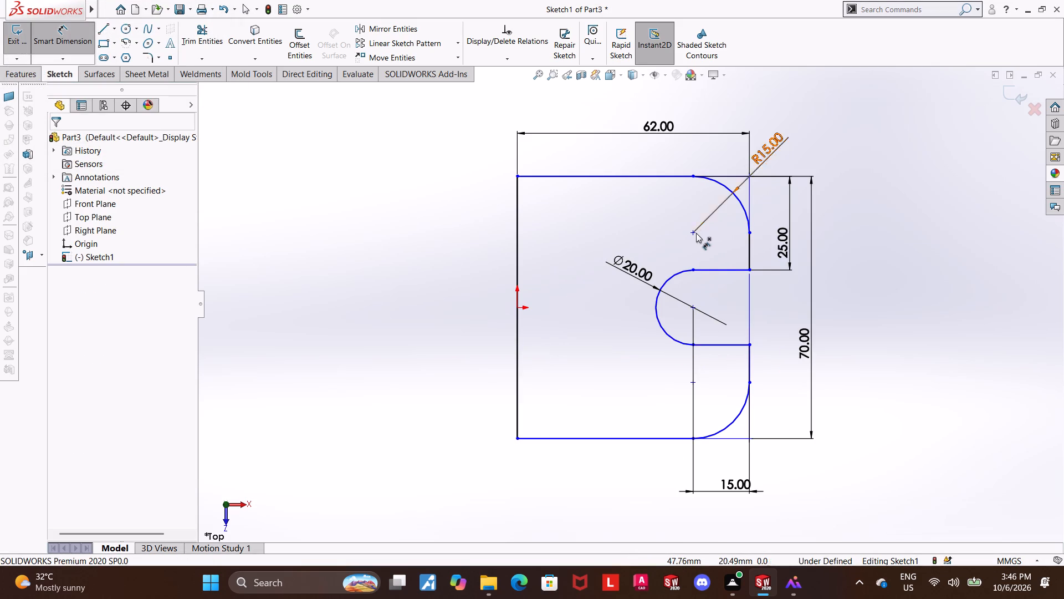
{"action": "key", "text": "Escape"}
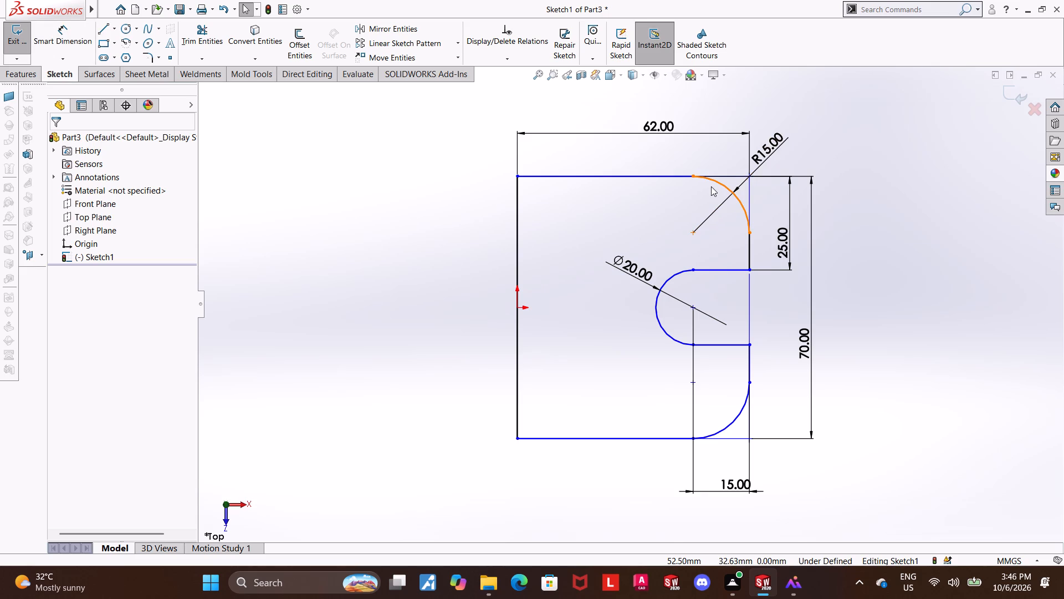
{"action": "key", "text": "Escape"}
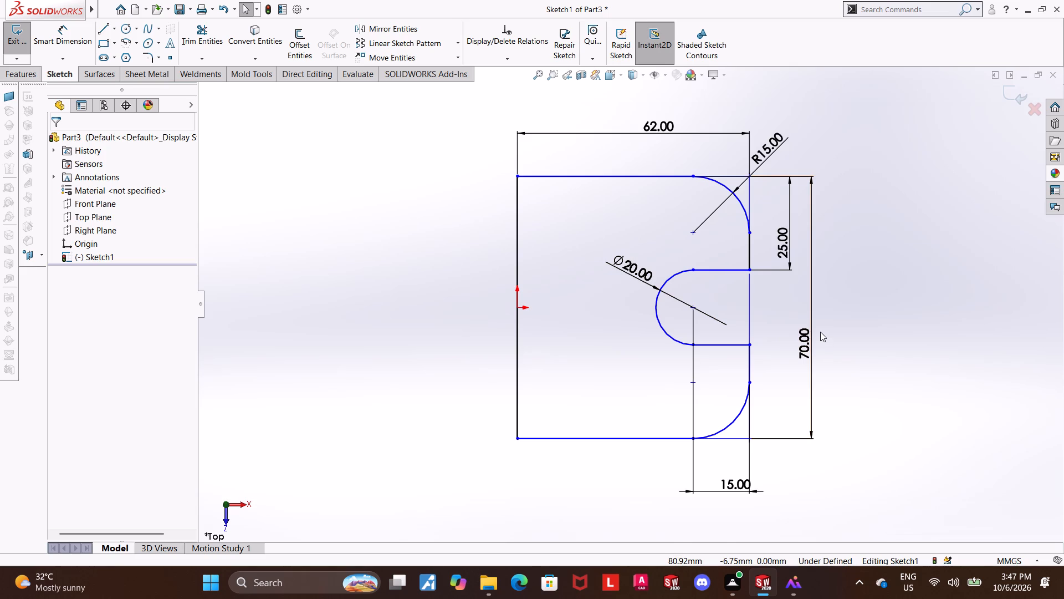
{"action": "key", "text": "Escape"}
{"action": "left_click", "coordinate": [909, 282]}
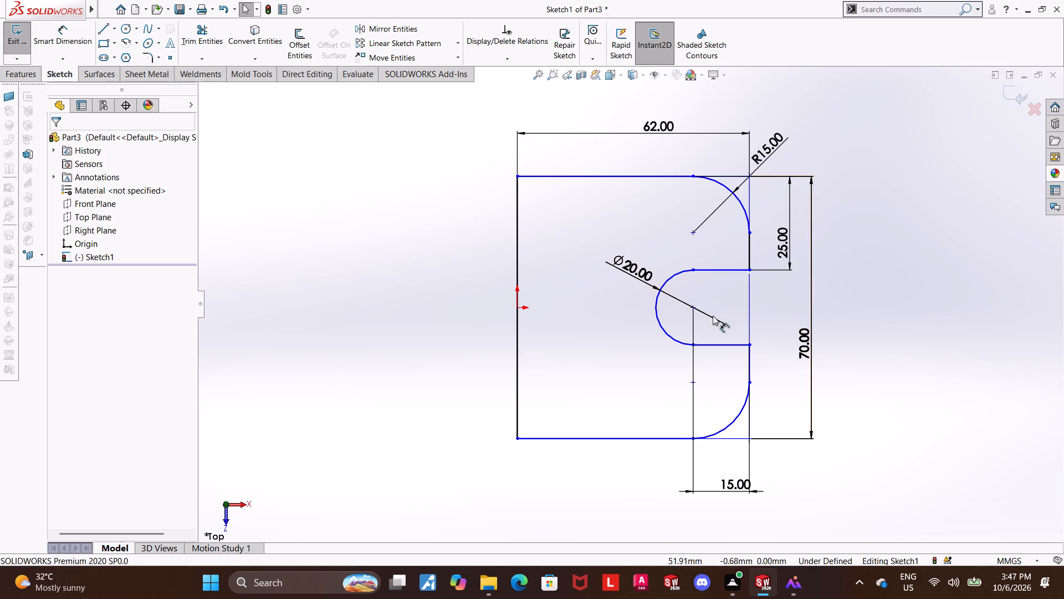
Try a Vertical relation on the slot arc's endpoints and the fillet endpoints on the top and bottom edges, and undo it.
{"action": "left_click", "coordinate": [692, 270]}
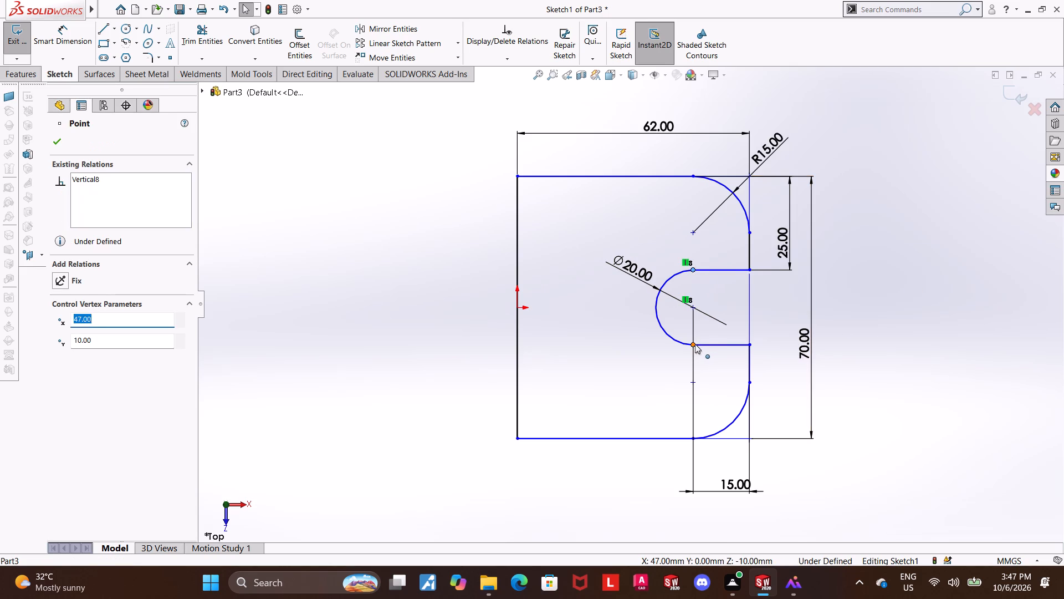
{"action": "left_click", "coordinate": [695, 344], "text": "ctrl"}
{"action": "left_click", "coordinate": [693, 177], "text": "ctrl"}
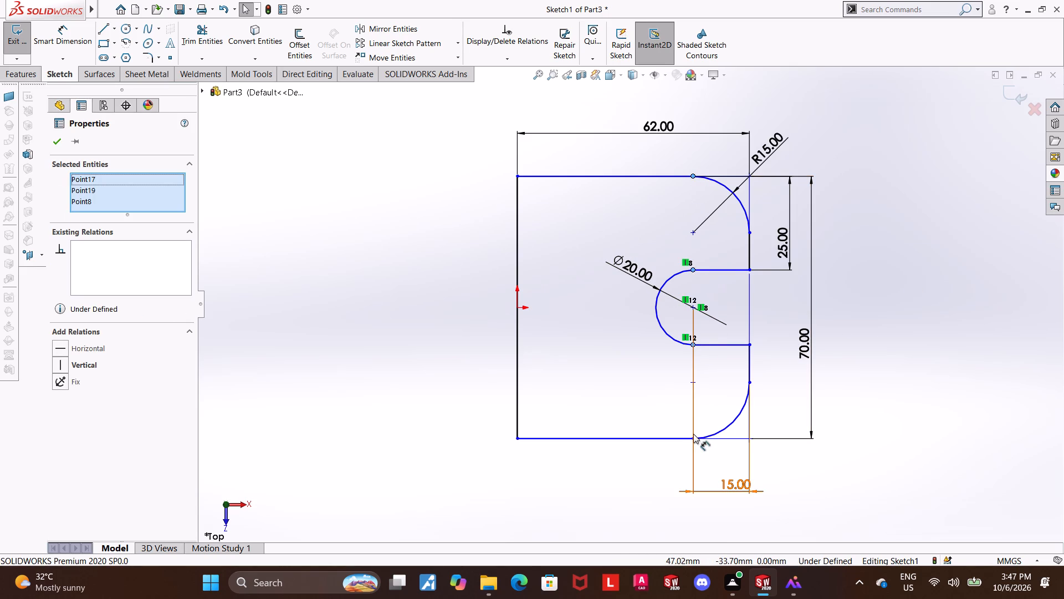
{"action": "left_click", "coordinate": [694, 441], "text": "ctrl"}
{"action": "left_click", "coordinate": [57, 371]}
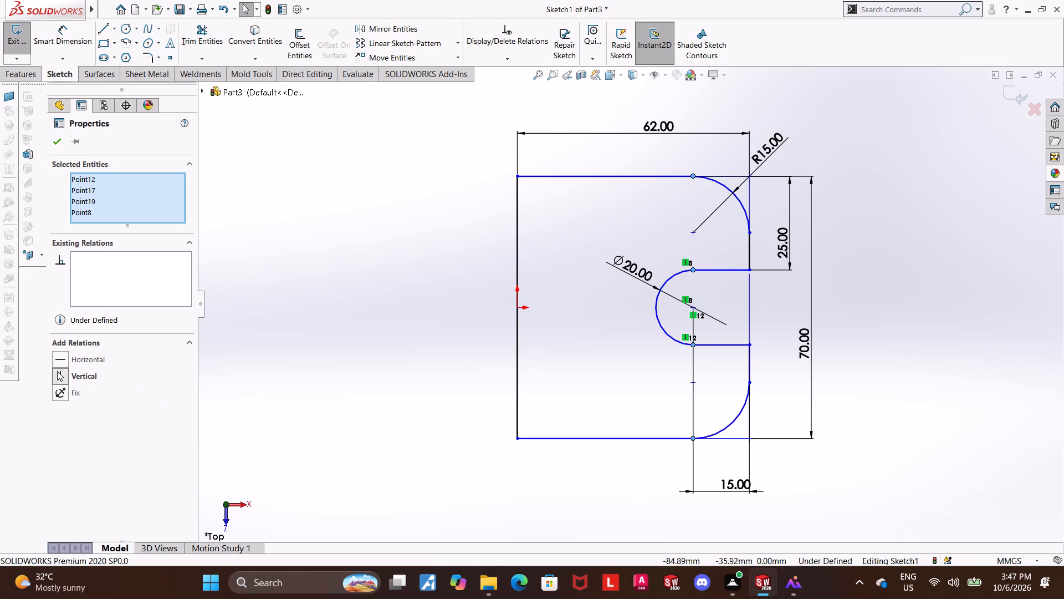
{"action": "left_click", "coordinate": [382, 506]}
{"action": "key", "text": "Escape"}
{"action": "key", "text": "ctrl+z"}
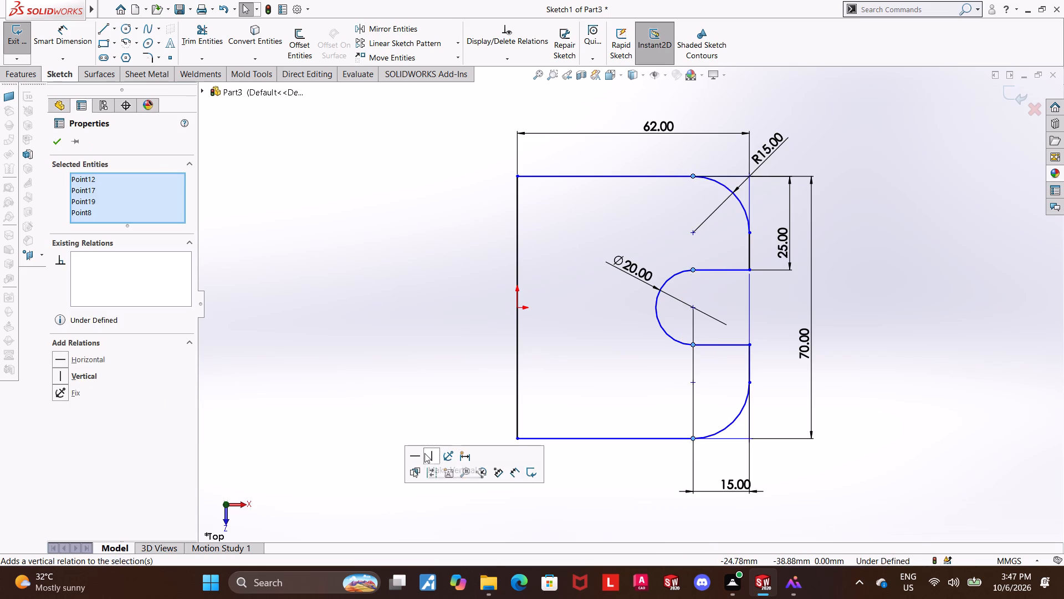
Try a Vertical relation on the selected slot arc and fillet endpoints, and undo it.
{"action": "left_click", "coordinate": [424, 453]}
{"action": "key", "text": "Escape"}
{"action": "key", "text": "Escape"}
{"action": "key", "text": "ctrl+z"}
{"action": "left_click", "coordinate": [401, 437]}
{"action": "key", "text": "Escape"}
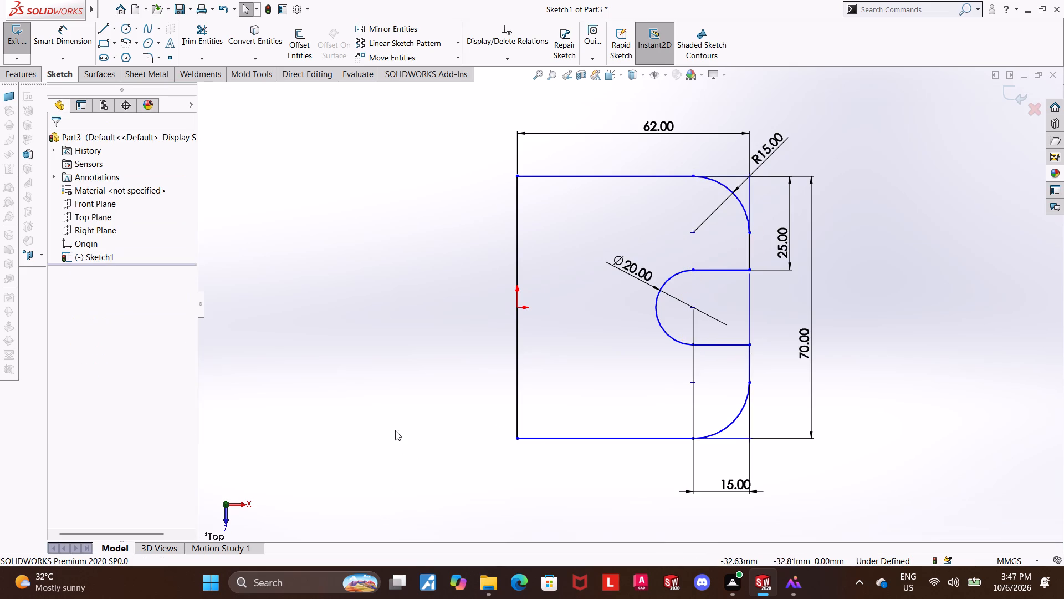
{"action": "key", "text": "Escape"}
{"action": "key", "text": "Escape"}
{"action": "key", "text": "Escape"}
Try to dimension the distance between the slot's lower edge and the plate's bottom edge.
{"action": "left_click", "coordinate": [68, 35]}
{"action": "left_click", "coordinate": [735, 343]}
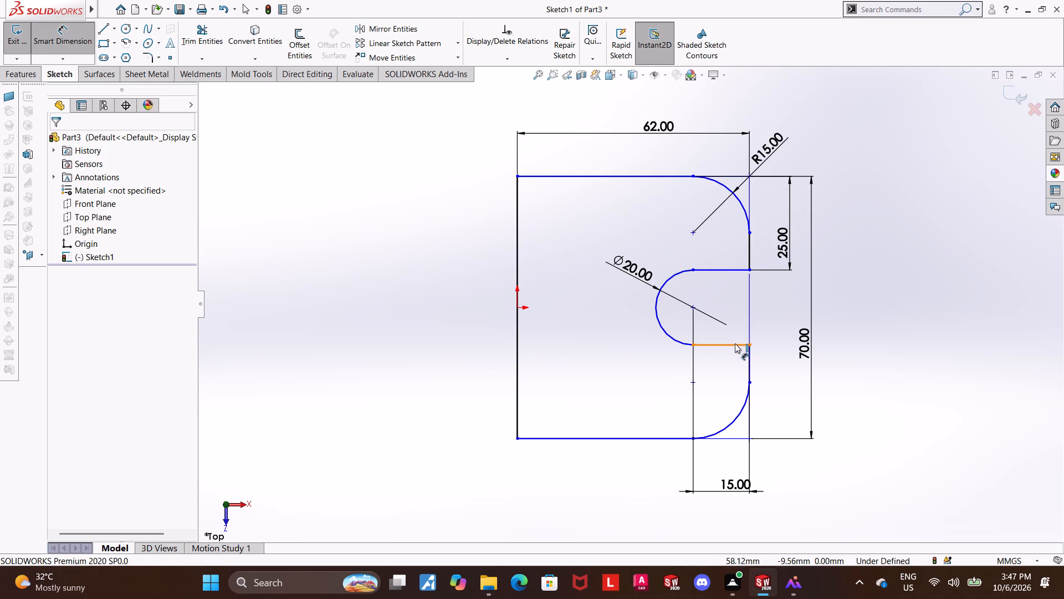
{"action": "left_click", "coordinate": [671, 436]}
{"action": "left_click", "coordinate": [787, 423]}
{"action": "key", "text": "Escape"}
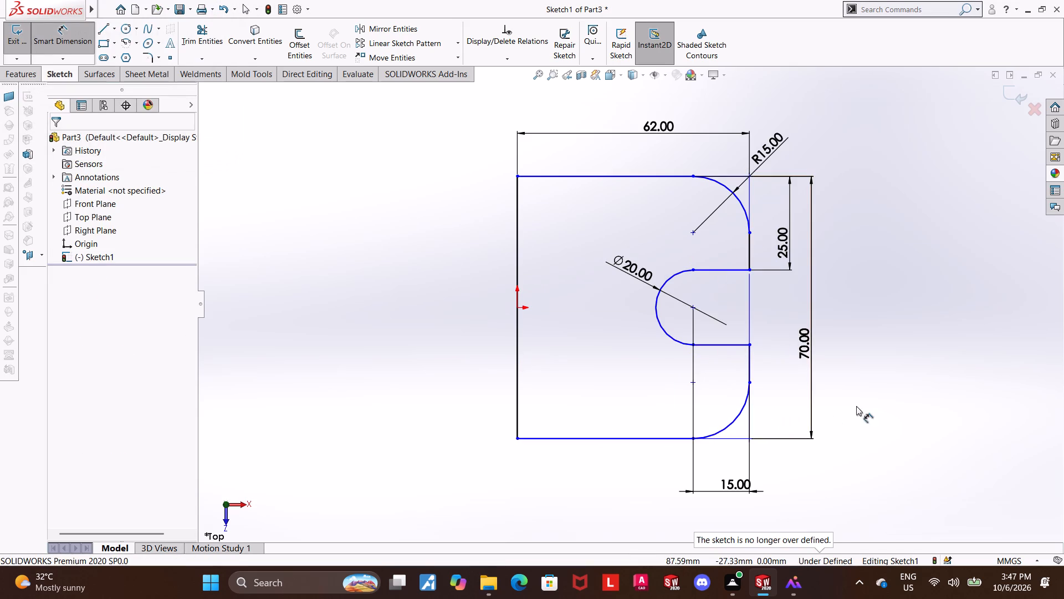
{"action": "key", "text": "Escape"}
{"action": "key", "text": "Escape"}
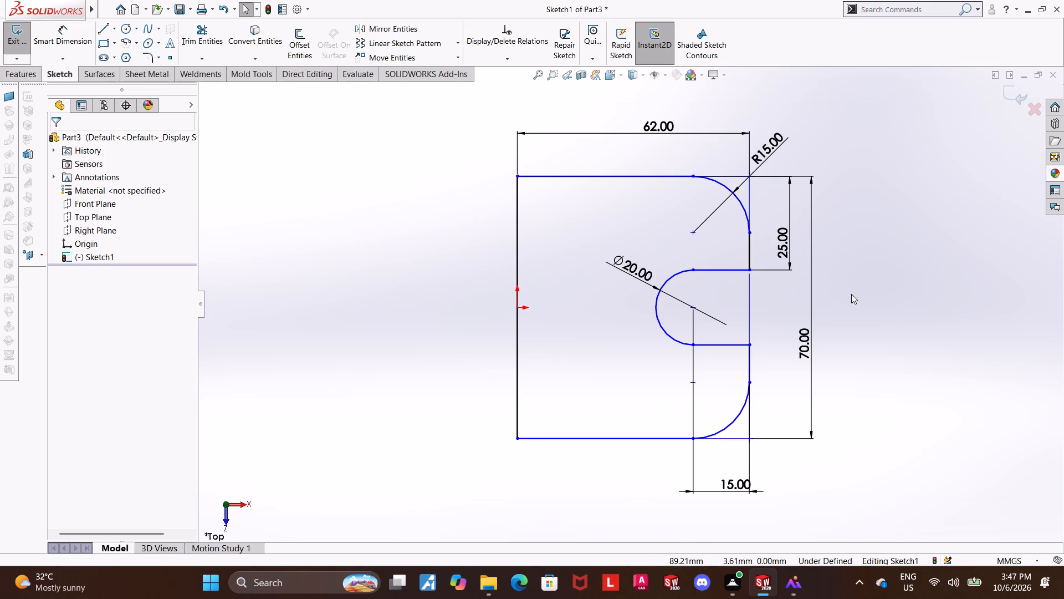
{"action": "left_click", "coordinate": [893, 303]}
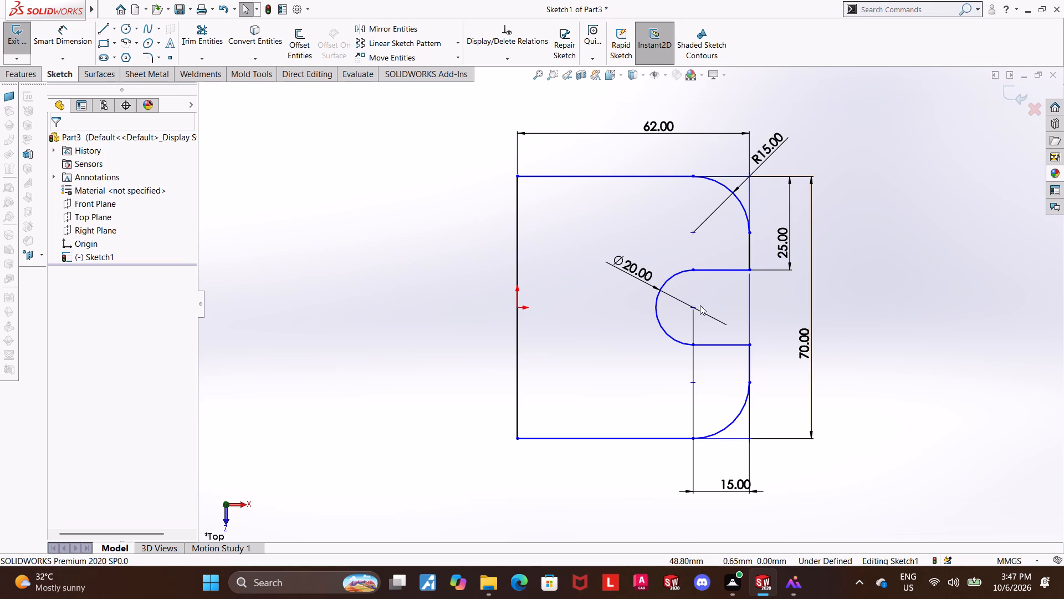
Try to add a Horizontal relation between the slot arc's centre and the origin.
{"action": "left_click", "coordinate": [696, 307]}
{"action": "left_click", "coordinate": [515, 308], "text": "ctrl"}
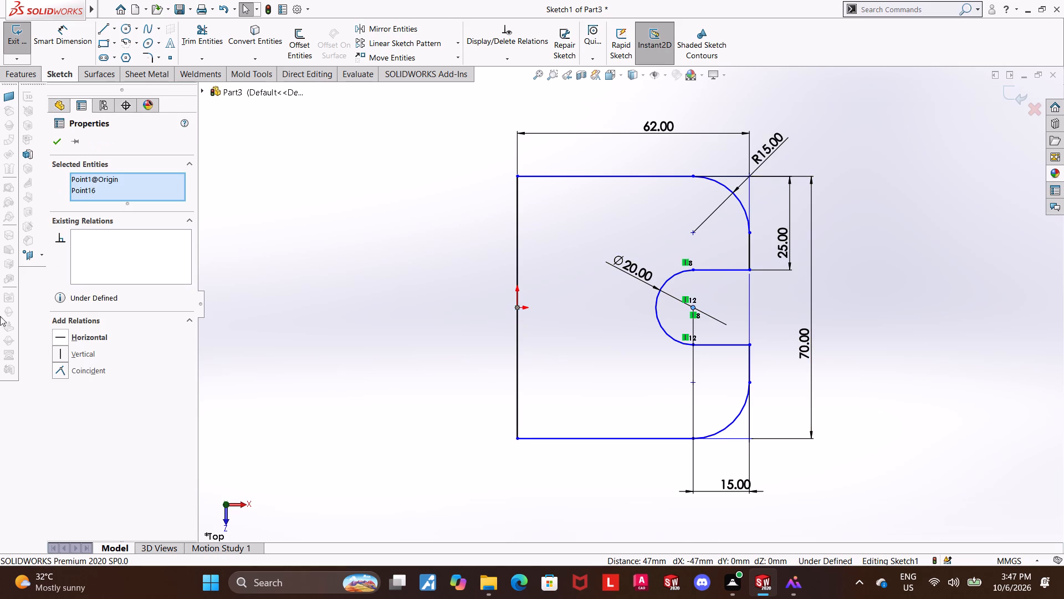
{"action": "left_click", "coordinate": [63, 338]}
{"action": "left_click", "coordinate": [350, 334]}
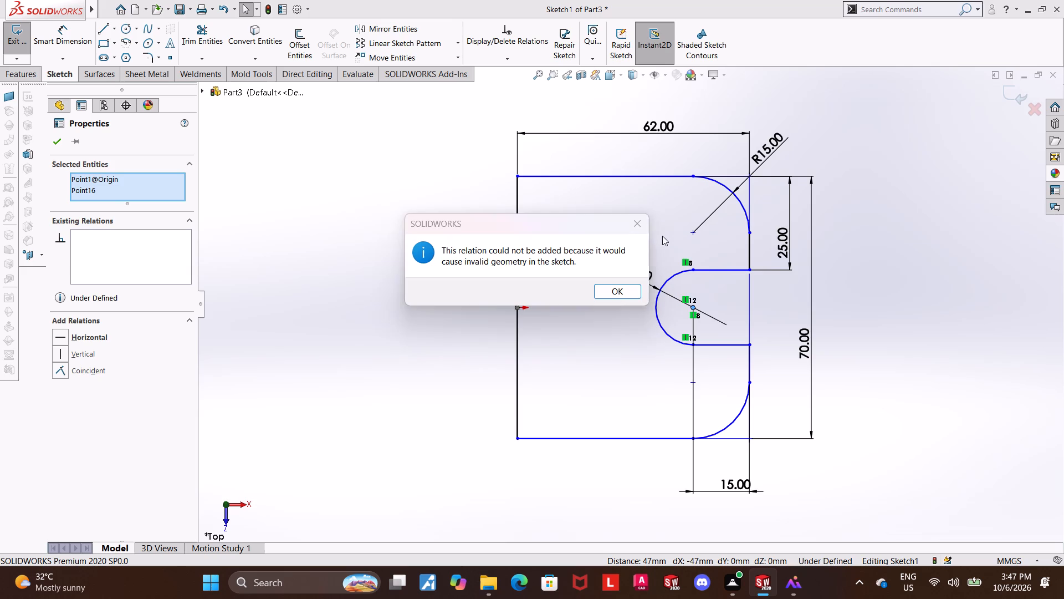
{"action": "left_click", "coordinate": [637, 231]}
Add a Horizontal relation between the origin and the slot arc's centre point.
{"action": "left_click", "coordinate": [516, 309]}
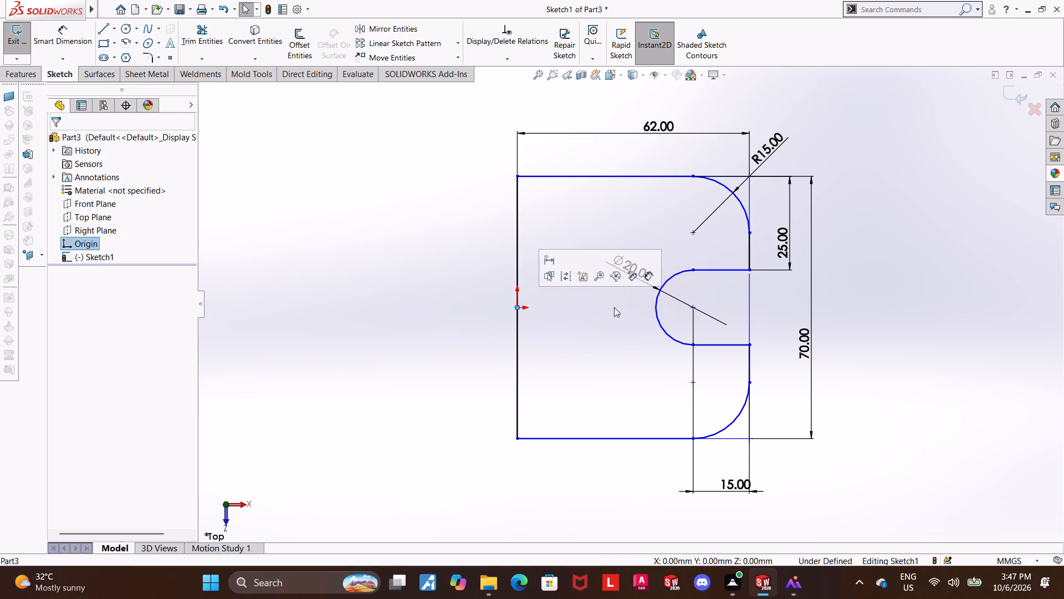
{"action": "left_click", "coordinate": [693, 307], "text": "ctrl"}
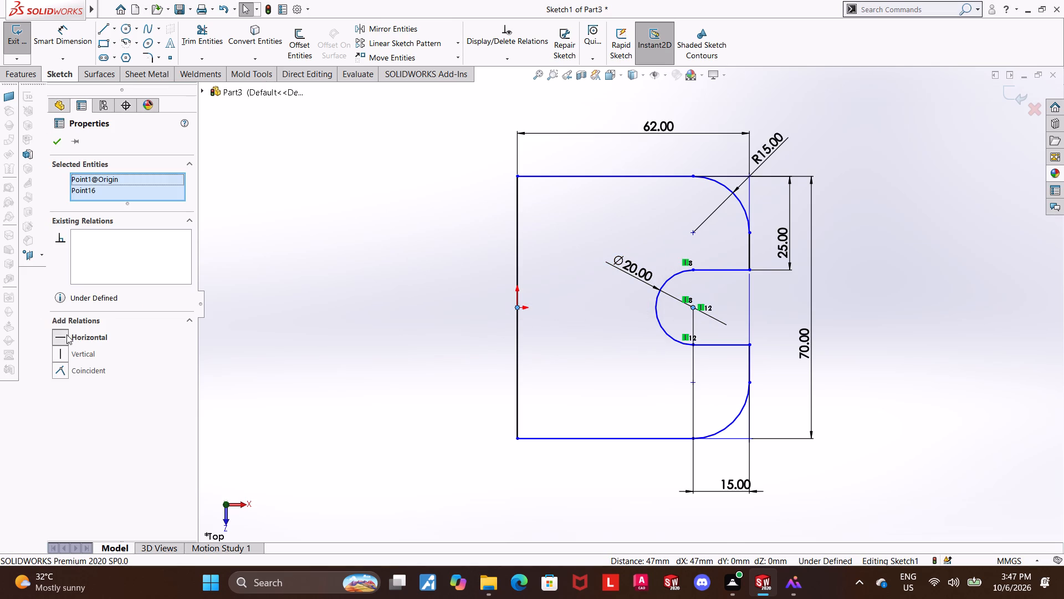
{"action": "left_click", "coordinate": [66, 334]}
{"action": "left_click", "coordinate": [385, 355]}
{"action": "left_click", "coordinate": [926, 343]}
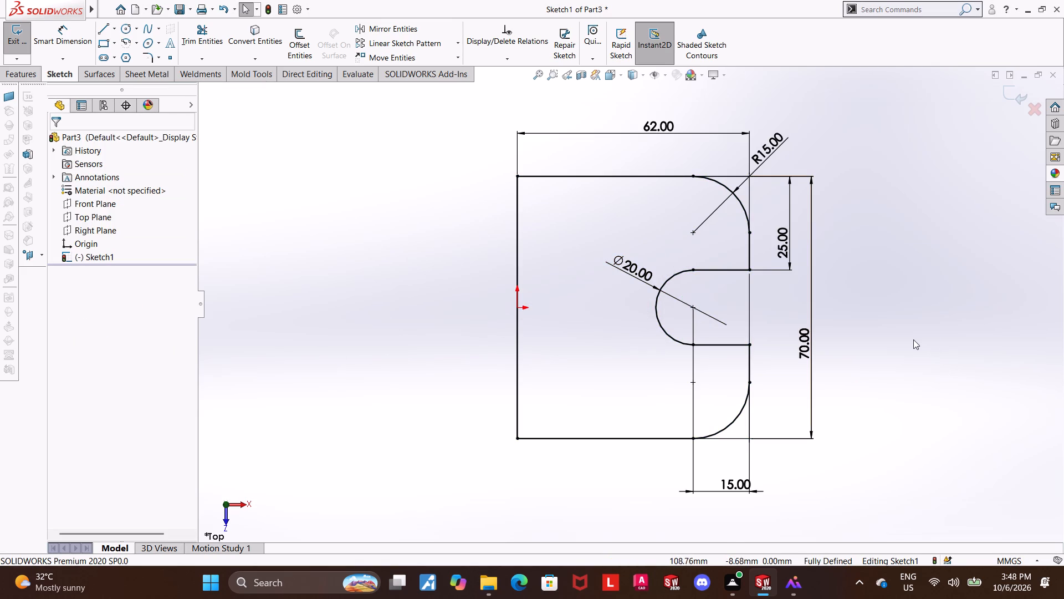
Close the base plate sketch and extrude it 10 mm with the Mid Plane end condition.
{"action": "left_click", "coordinate": [1005, 97]}
{"action": "middle_click_drag", "start_coordinate": [834, 346], "coordinate": [840, 193]}
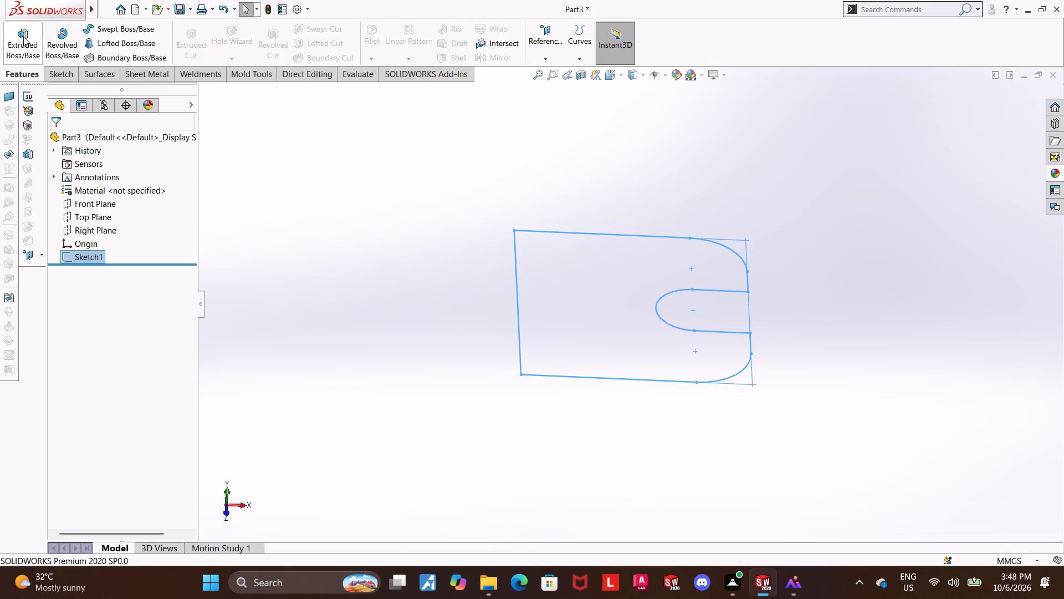
{"action": "left_click", "coordinate": [24, 39]}
{"action": "middle_click_drag", "start_coordinate": [474, 376], "coordinate": [463, 367]}
{"action": "left_click", "coordinate": [139, 222]}
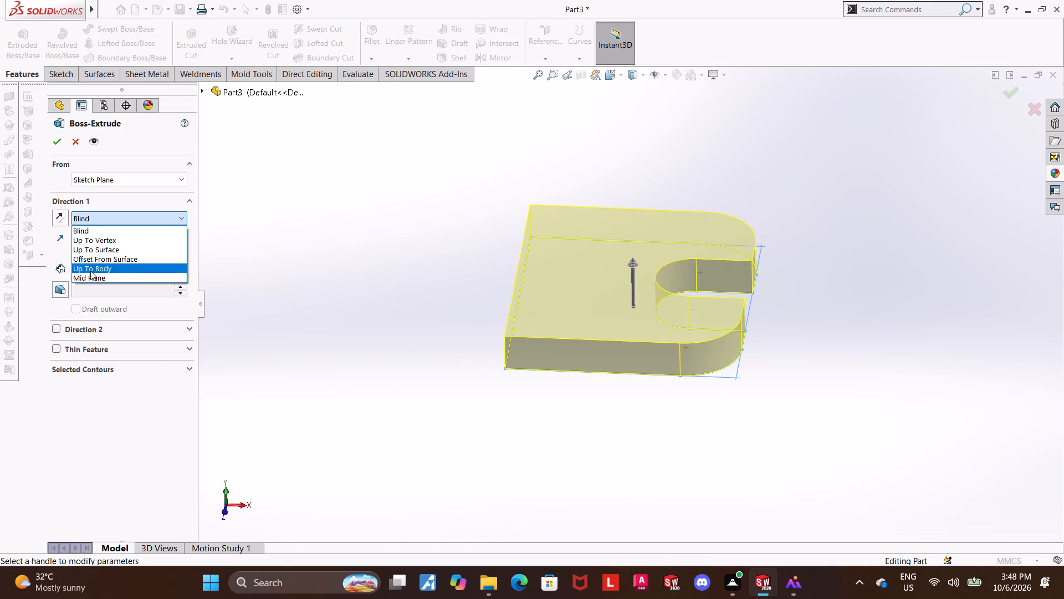
{"action": "left_click", "coordinate": [92, 278]}
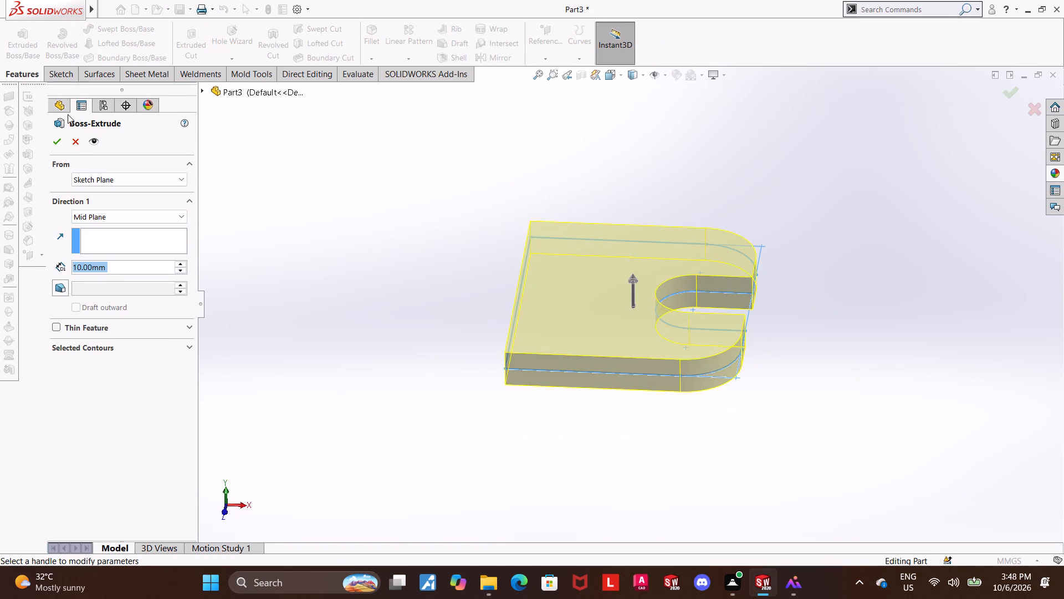
{"action": "left_click", "coordinate": [58, 138]}
{"action": "left_click", "coordinate": [477, 394]}
{"action": "scroll", "coordinate": [484, 418], "scroll_direction": "up", "scroll_amount": 3}
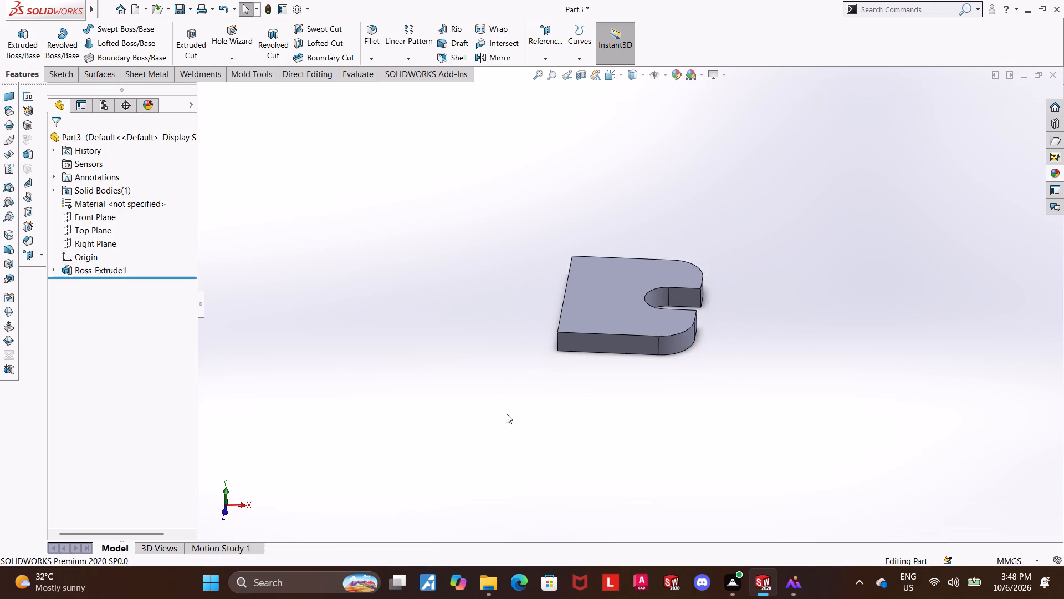
Open a new sketch on the Front Plane, oriented normal to the plane.
{"action": "middle_click_drag", "start_coordinate": [595, 432], "coordinate": [598, 364]}
{"action": "middle_click_drag", "start_coordinate": [636, 331], "coordinate": [652, 333]}
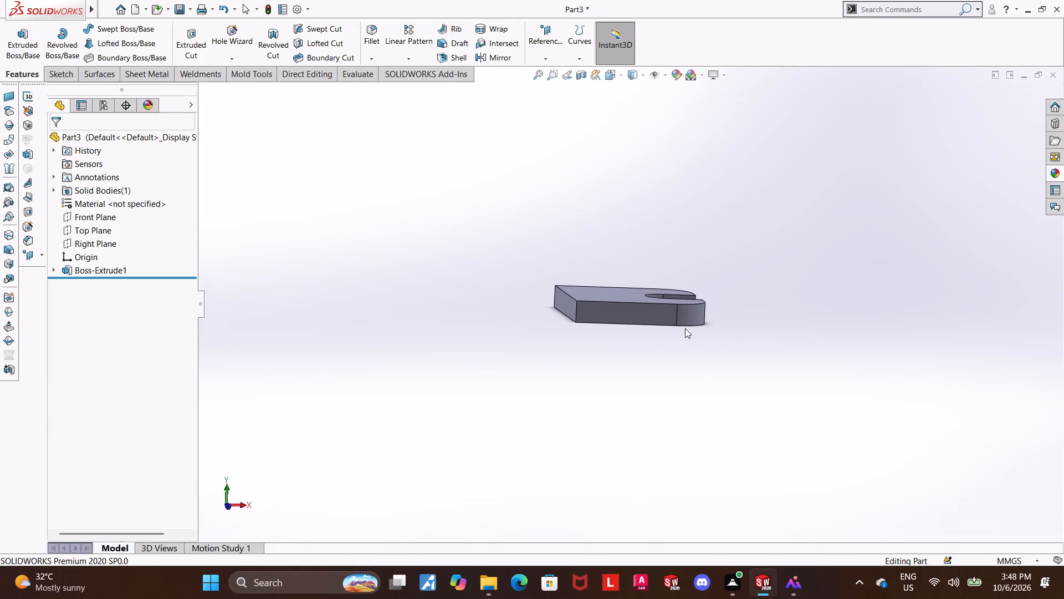
{"action": "scroll", "coordinate": [685, 328], "scroll_direction": "down", "scroll_amount": 1}
{"action": "middle_click_drag", "start_coordinate": [562, 298], "coordinate": [556, 296]}
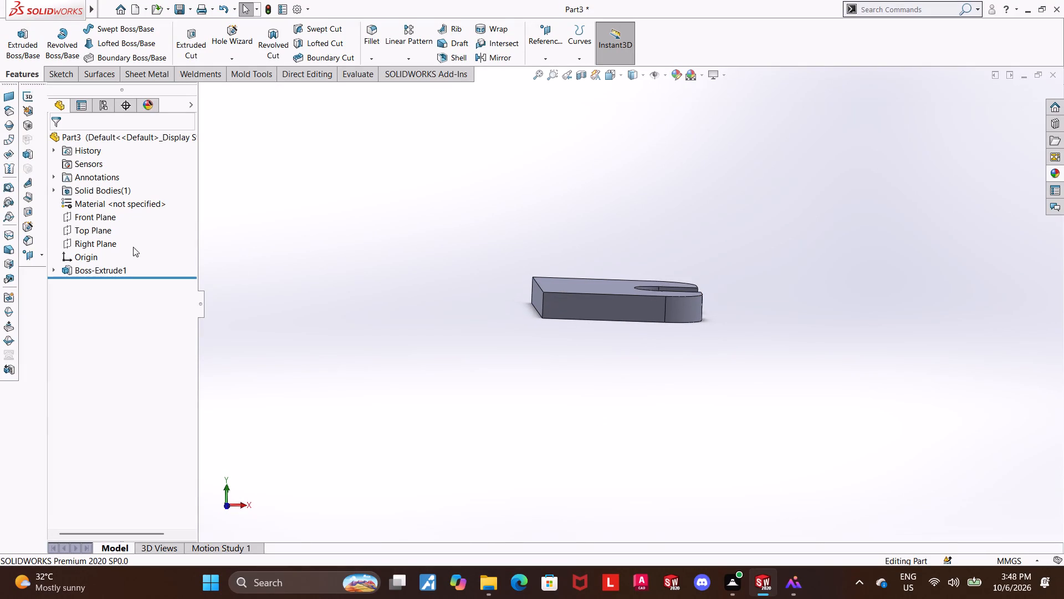
{"action": "left_click", "coordinate": [71, 216]}
{"action": "left_click", "coordinate": [84, 204]}
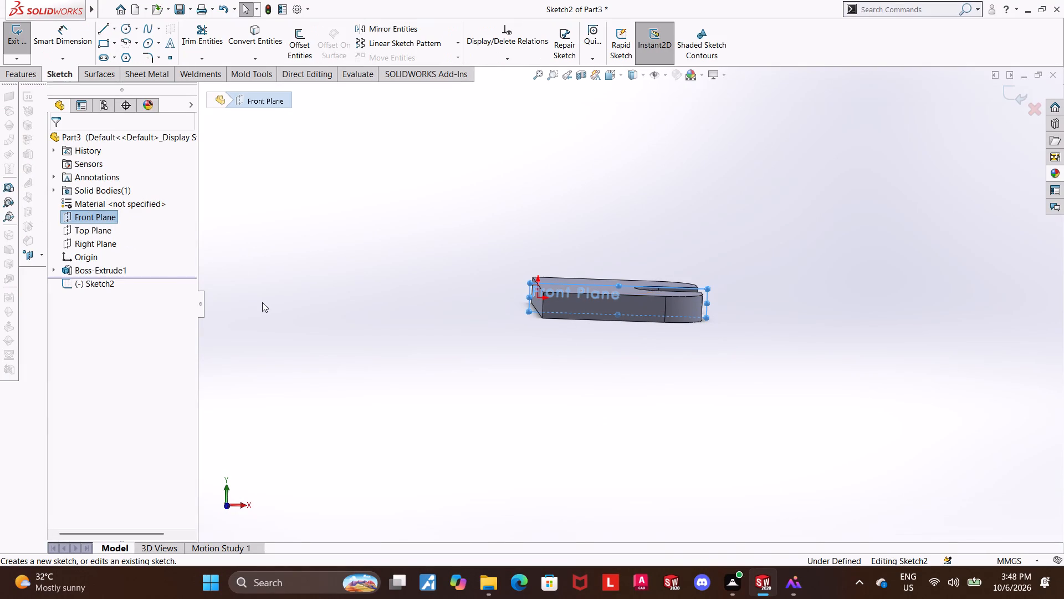
{"action": "left_click", "coordinate": [62, 288]}
{"action": "left_click", "coordinate": [88, 274]}
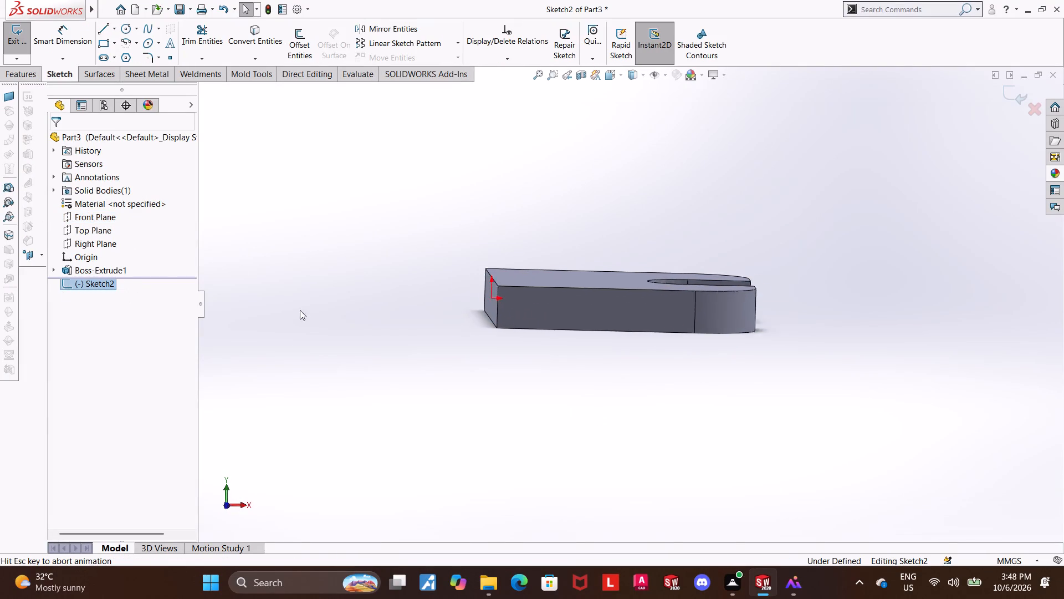
{"action": "scroll", "coordinate": [665, 281], "scroll_direction": "up", "scroll_amount": 2}
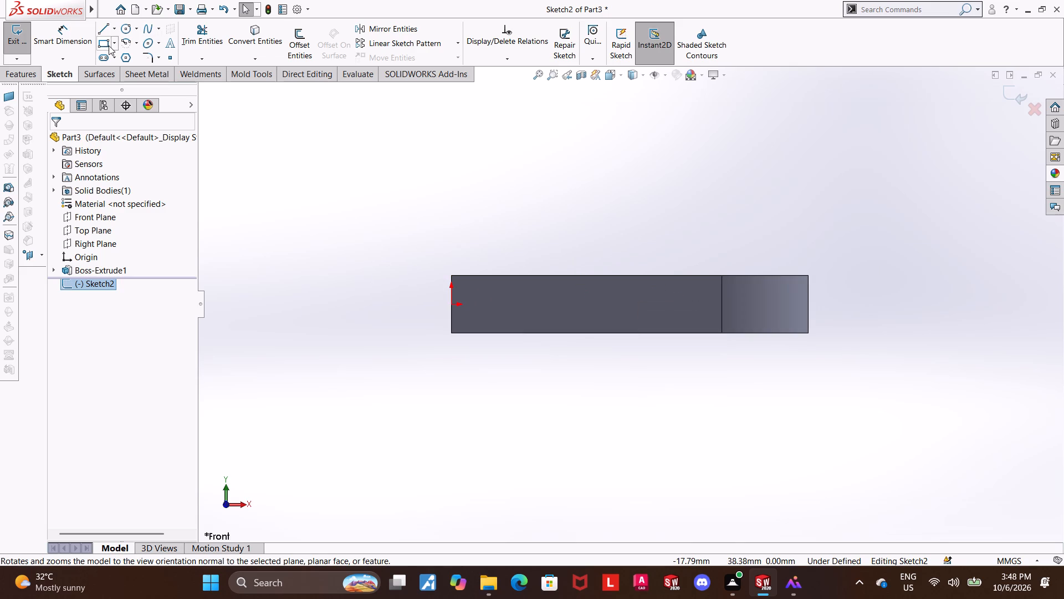
Draw a corner rectangle from the plate's lower corner at its straight end, extending outward and about 62 mm above the plate's top face.
{"action": "left_click", "coordinate": [109, 45]}
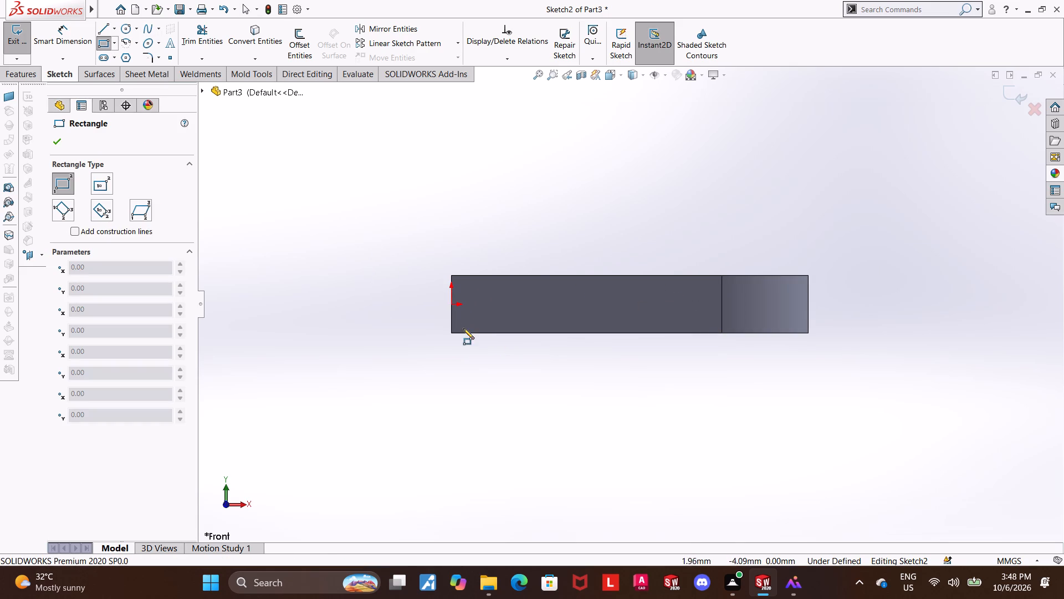
{"action": "left_click", "coordinate": [453, 334]}
{"action": "scroll", "coordinate": [451, 333], "scroll_direction": "up", "scroll_amount": 5}
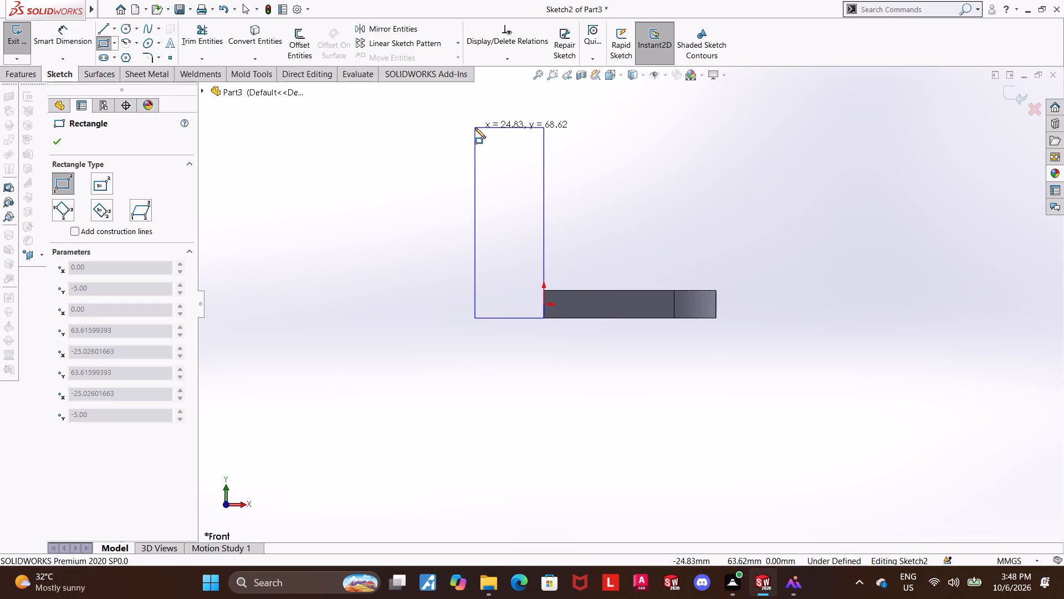
{"action": "scroll", "coordinate": [490, 127], "scroll_direction": "up", "scroll_amount": 1}
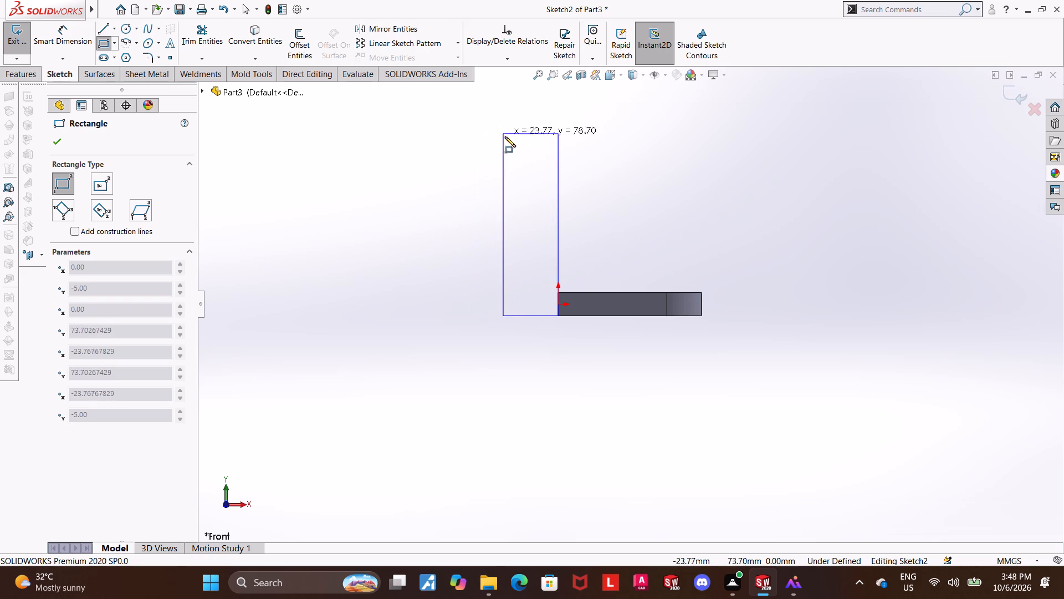
{"action": "left_click", "coordinate": [516, 149]}
{"action": "key", "text": "Escape"}
{"action": "key", "text": "Escape"}
{"action": "key", "text": "Escape"}
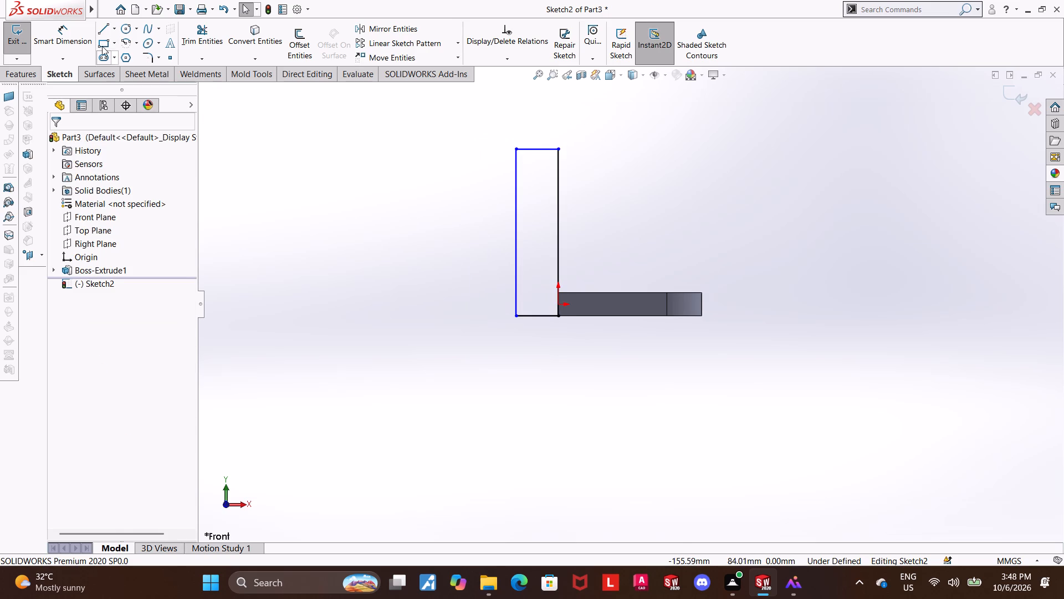
Dimension the rectangle's top edge at 32.5 mm above the plate's top face.
{"action": "left_click", "coordinate": [74, 34]}
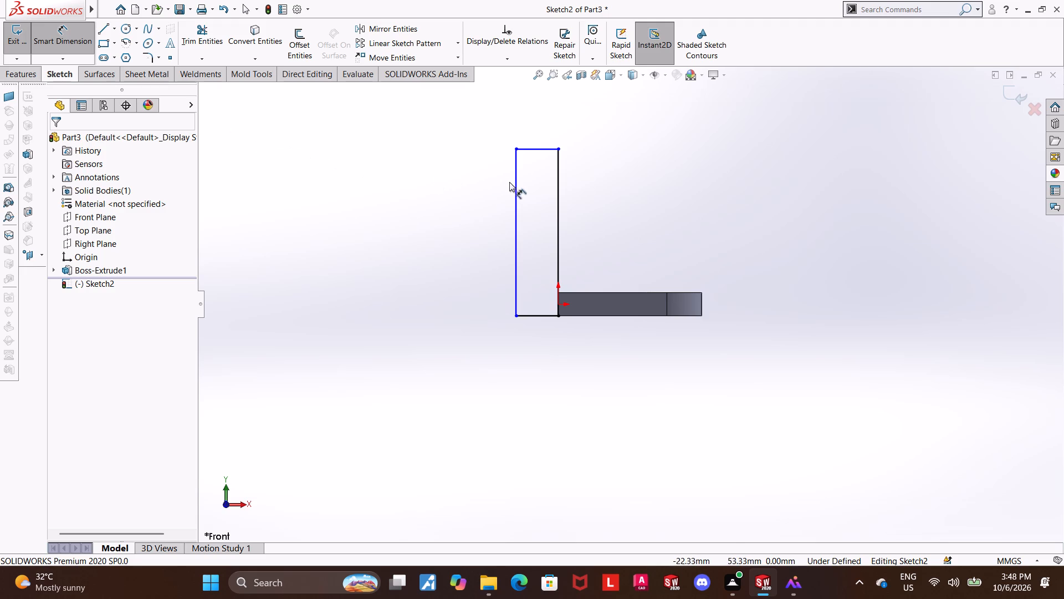
{"action": "left_click", "coordinate": [531, 146]}
{"action": "left_click", "coordinate": [582, 292]}
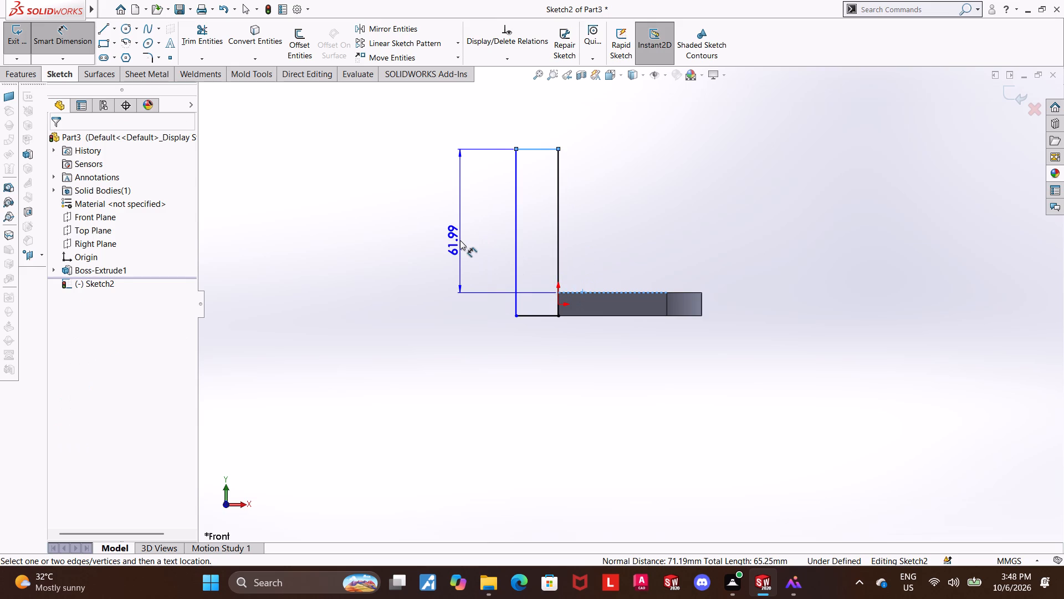
{"action": "left_click", "coordinate": [460, 240]}
{"action": "type", "text": "32.5"}
{"action": "key", "text": "Return"}
{"action": "key", "text": "Escape"}
{"action": "key", "text": "Escape"}
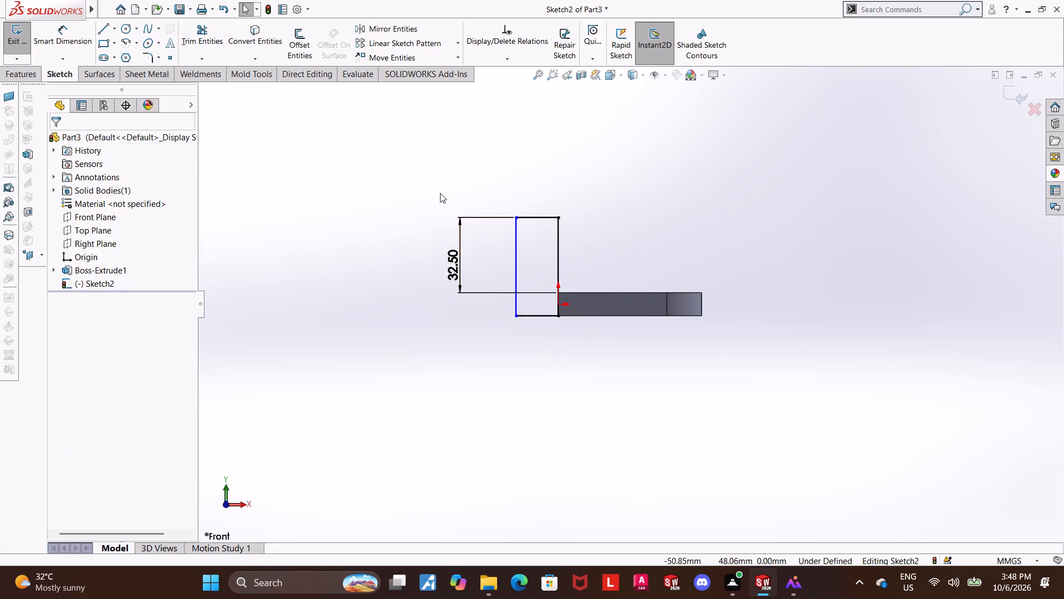
{"action": "left_click", "coordinate": [645, 192]}
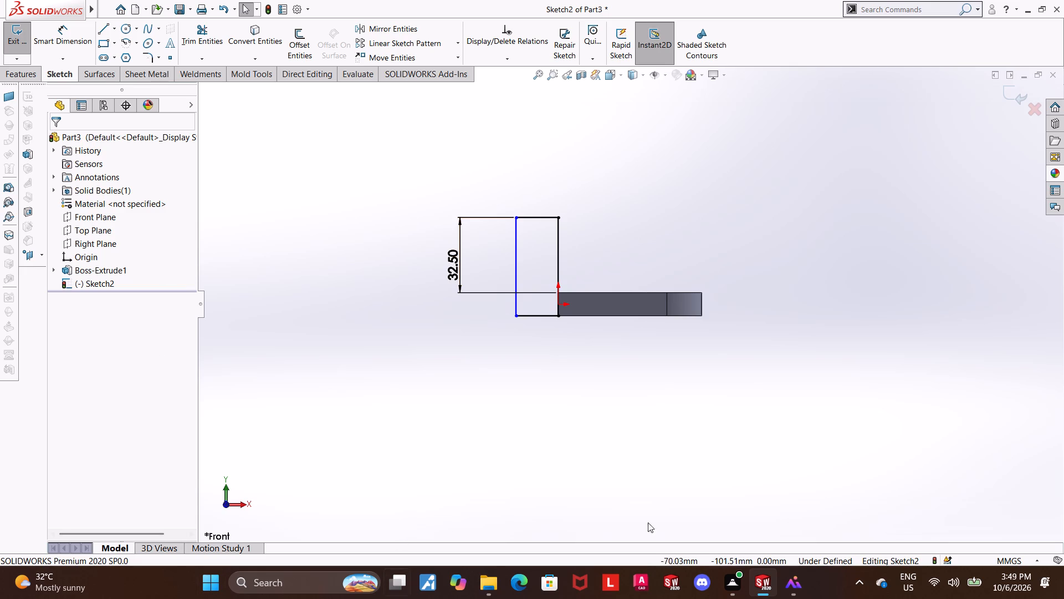
Dimension the upright rectangle's width at 12 mm along its top edge.
{"action": "left_click", "coordinate": [782, 572]}
{"action": "left_click", "coordinate": [782, 573]}
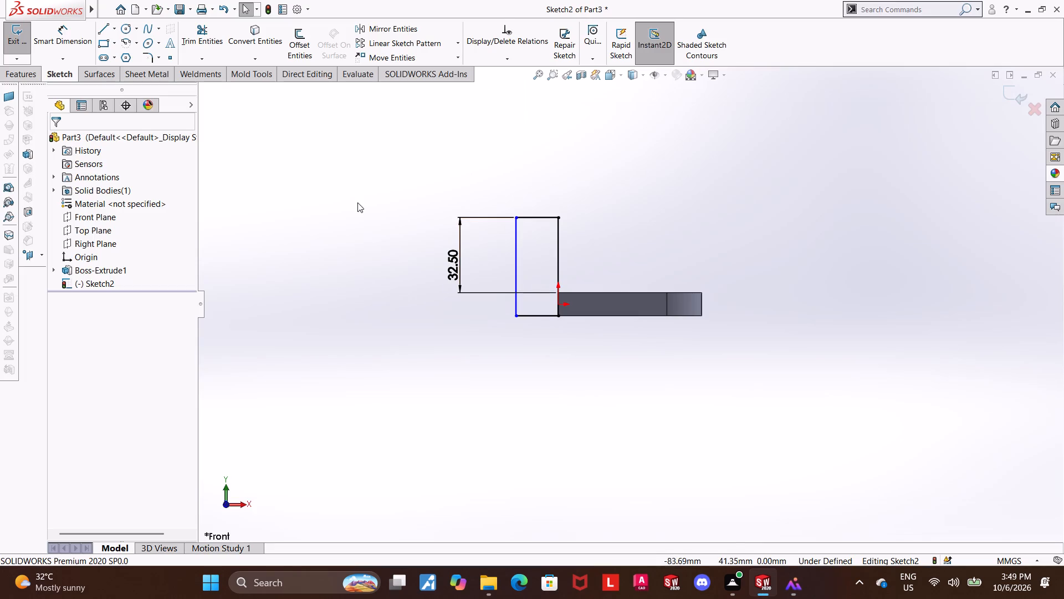
{"action": "left_click", "coordinate": [55, 28]}
{"action": "double_click", "coordinate": [533, 214]}
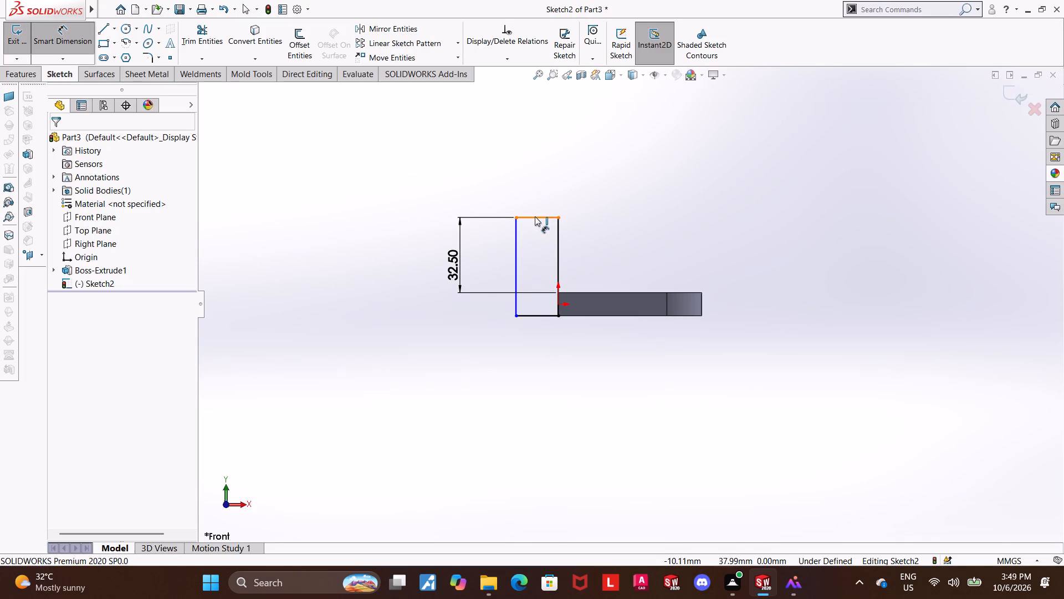
{"action": "left_click", "coordinate": [535, 195]}
{"action": "type", "text": "12"}
{"action": "key", "text": "Return"}
{"action": "key", "text": "Escape"}
{"action": "key", "text": "Escape"}
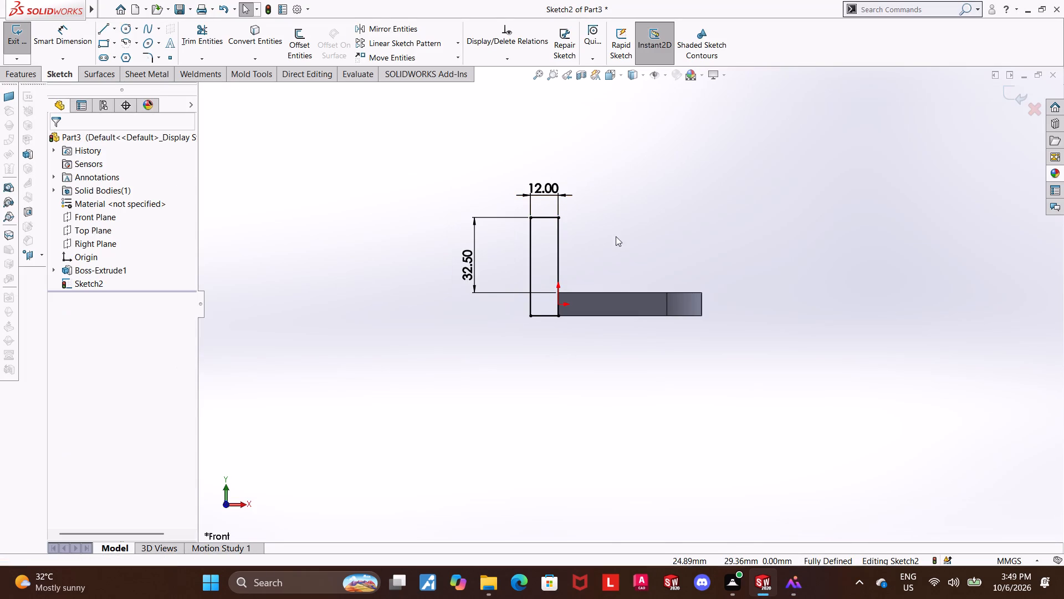
{"action": "left_click", "coordinate": [635, 232]}
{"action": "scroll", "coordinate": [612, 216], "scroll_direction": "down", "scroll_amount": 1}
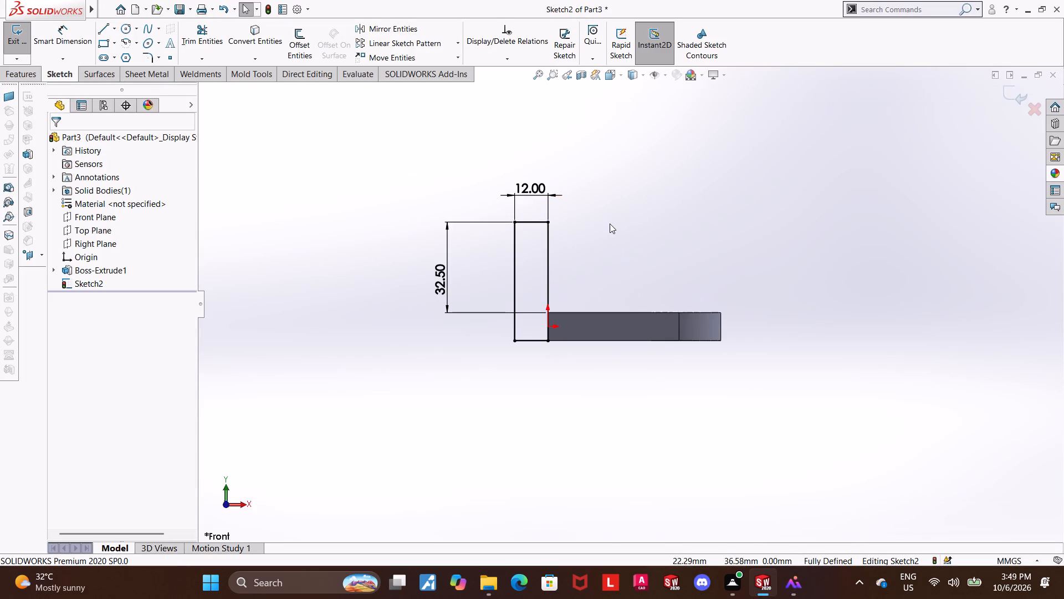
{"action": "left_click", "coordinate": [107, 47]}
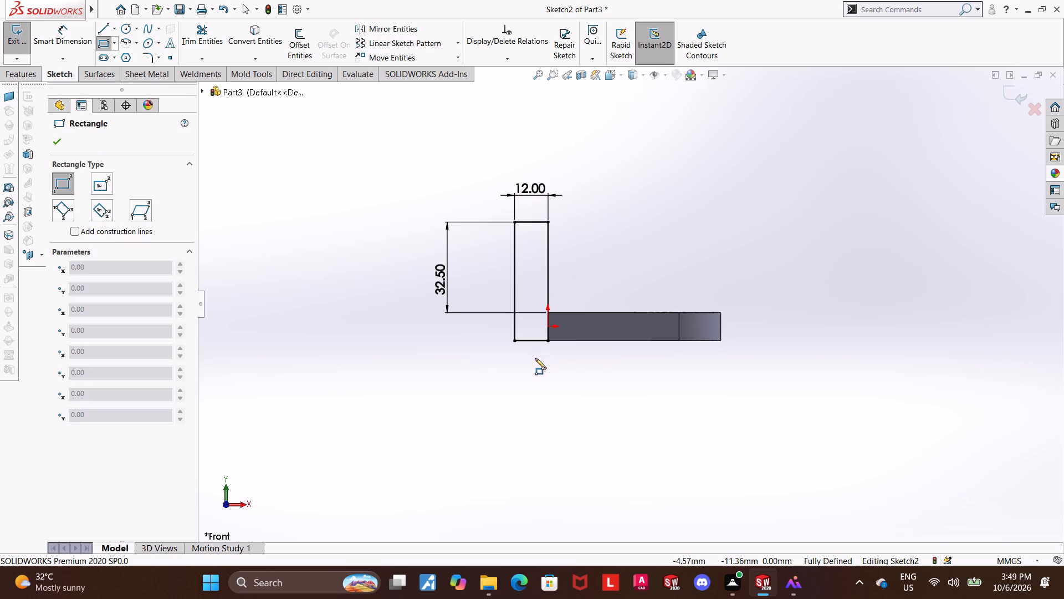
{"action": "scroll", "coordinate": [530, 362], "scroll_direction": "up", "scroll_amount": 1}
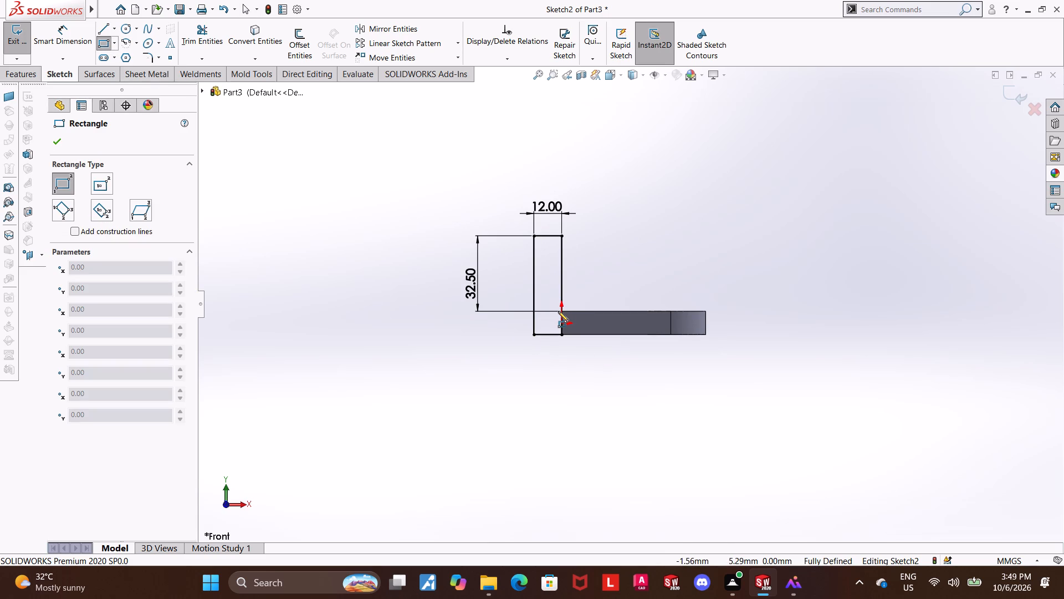
Undo the upright's rectangle along with its dimensions and exit the Front Plane sketch.
{"action": "key", "text": "ctrl+z"}
{"action": "key", "text": "ctrl+z"}
{"action": "key", "text": "ctrl+z"}
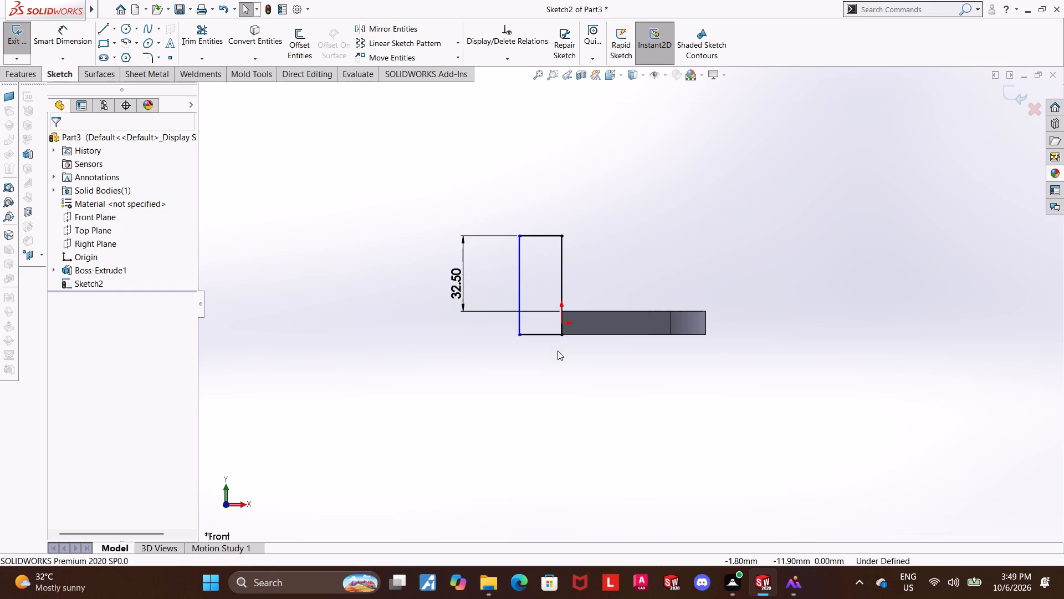
{"action": "key", "text": "ctrl+z"}
{"action": "key", "text": "ctrl+z"}
{"action": "middle_click_drag", "start_coordinate": [790, 343], "coordinate": [756, 401]}
{"action": "middle_click_drag", "start_coordinate": [745, 390], "coordinate": [865, 359]}
{"action": "scroll", "coordinate": [765, 359], "scroll_direction": "up", "scroll_amount": 1}
{"action": "key", "text": "Escape"}
{"action": "key", "text": "Escape"}
{"action": "left_click", "coordinate": [1012, 91]}
Open a new sketch on the base plate's straight end face, oriented normal to the face.
{"action": "middle_click_drag", "start_coordinate": [831, 250], "coordinate": [861, 247]}
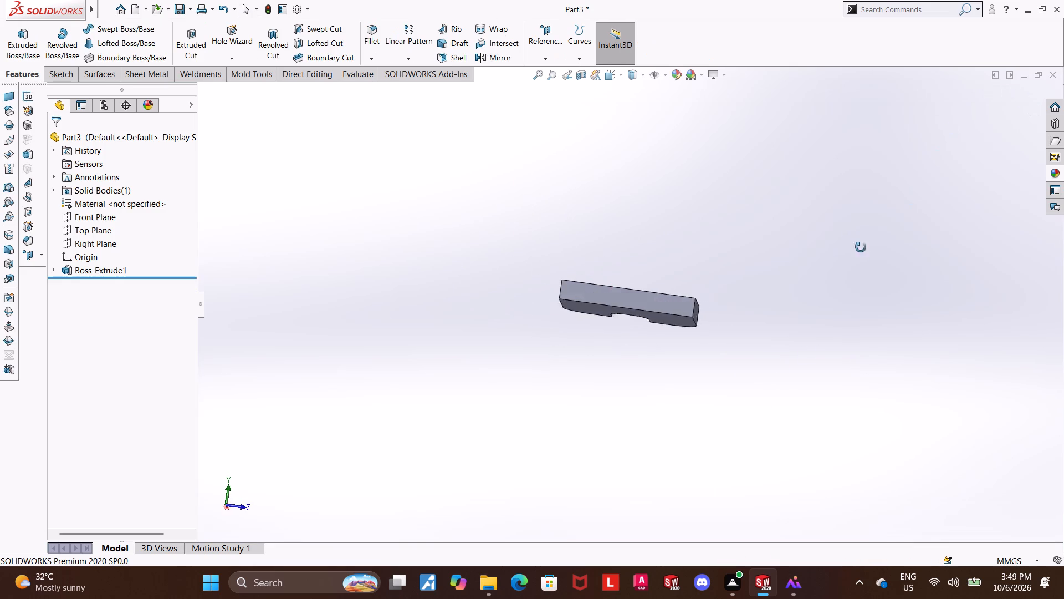
{"action": "middle_click_drag", "start_coordinate": [861, 247], "coordinate": [863, 256]}
{"action": "left_click", "coordinate": [694, 319]}
{"action": "left_click", "coordinate": [737, 288]}
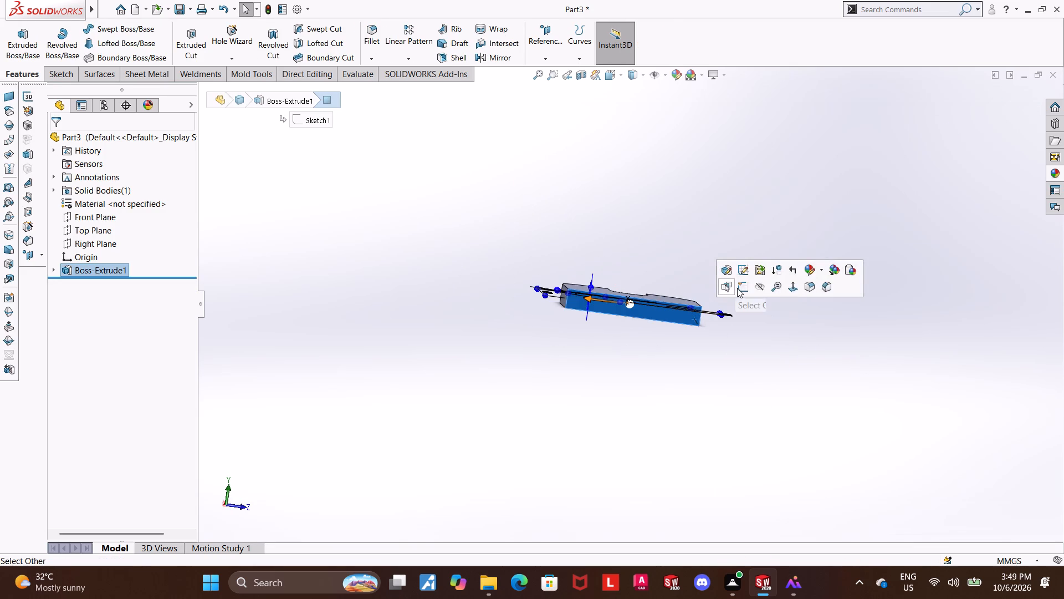
{"action": "left_click", "coordinate": [78, 284]}
{"action": "left_click", "coordinate": [109, 271]}
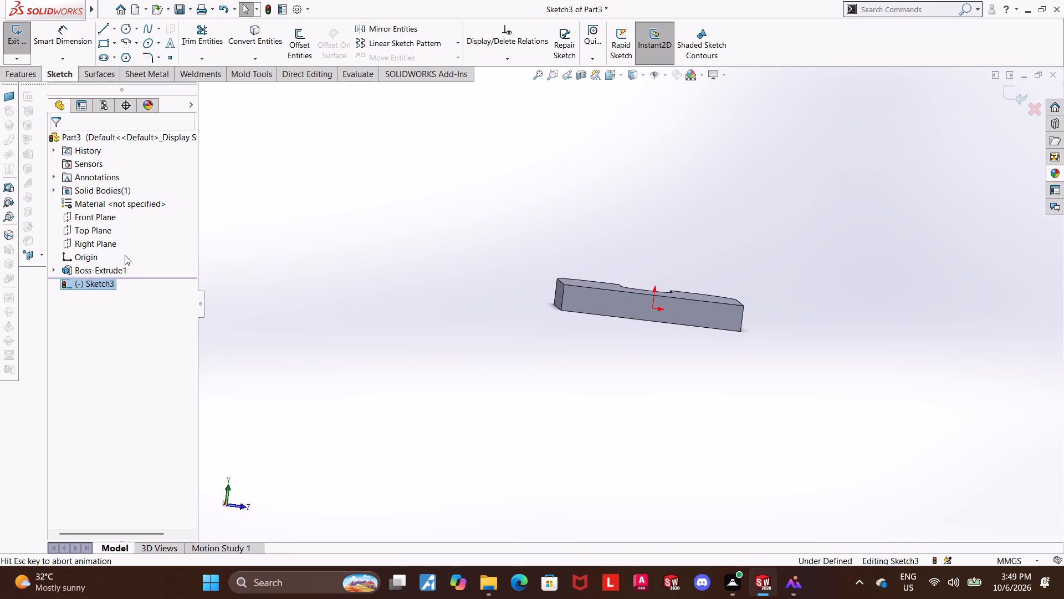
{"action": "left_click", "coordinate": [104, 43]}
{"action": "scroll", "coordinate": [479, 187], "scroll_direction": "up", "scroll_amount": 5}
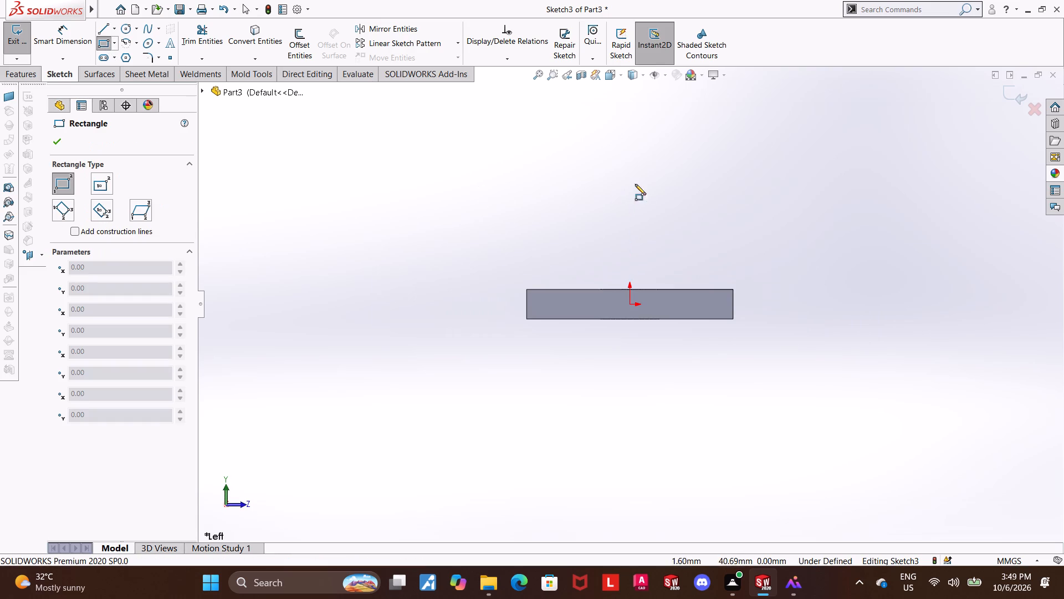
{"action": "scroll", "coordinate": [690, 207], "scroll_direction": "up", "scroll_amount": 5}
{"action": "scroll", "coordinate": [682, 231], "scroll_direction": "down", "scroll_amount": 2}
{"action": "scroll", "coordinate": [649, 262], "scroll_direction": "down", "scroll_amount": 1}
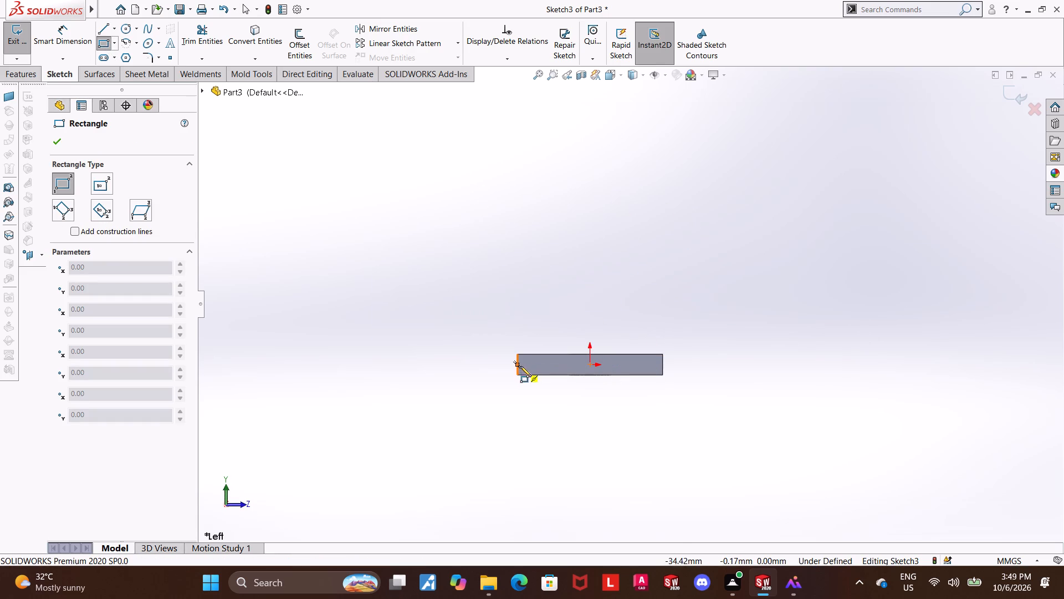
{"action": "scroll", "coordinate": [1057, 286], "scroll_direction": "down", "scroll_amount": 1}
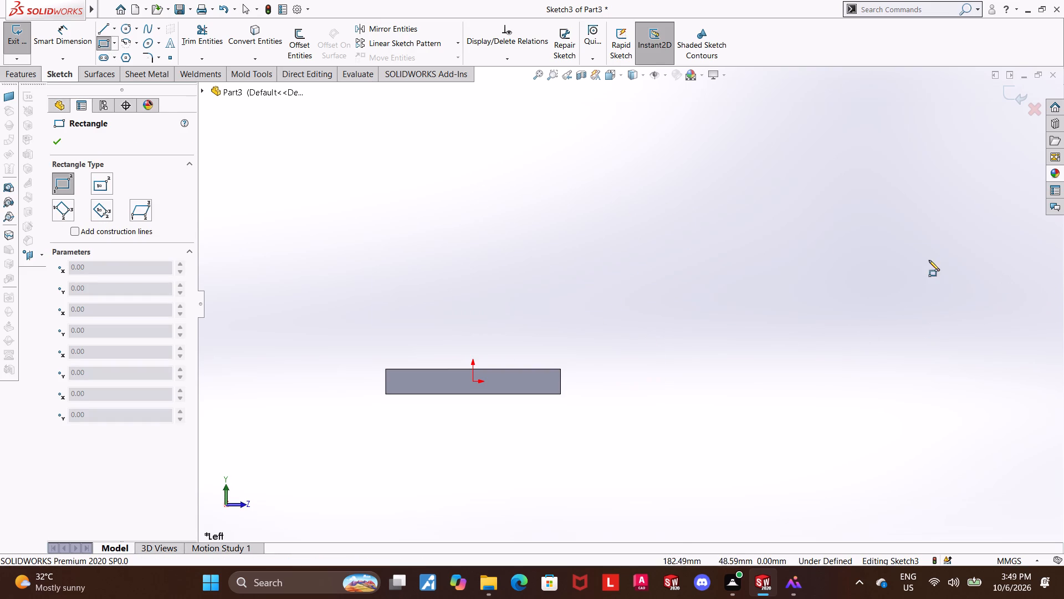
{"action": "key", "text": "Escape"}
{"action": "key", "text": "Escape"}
Sketch a vertical line about 41 mm up from the plate's top corner on the negative Z side, ending in an inward tangent semicircle about 19.5 mm wide.
{"action": "left_click", "coordinate": [110, 29]}
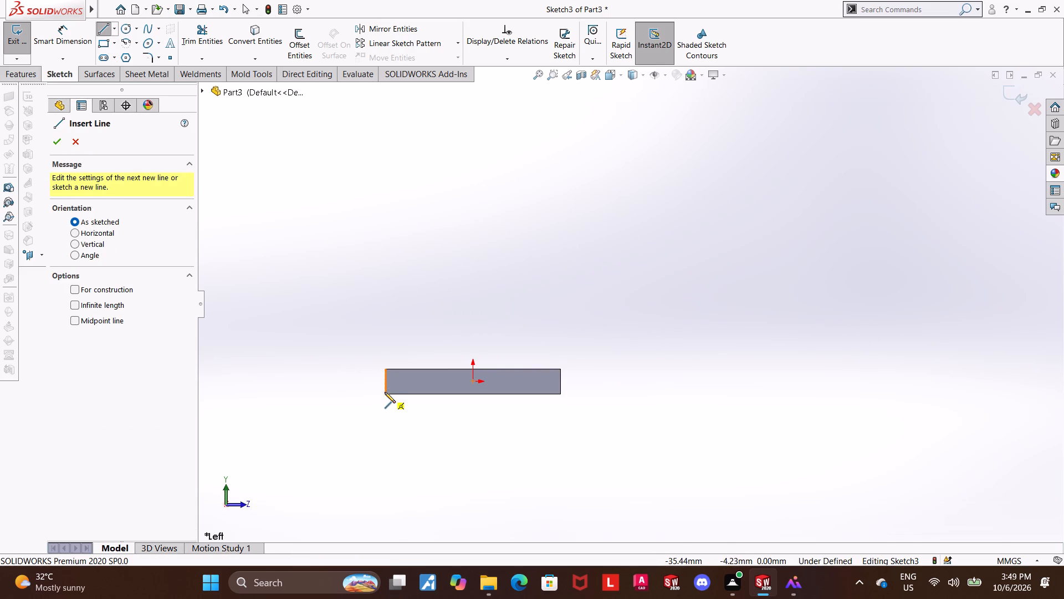
{"action": "left_click", "coordinate": [385, 369]}
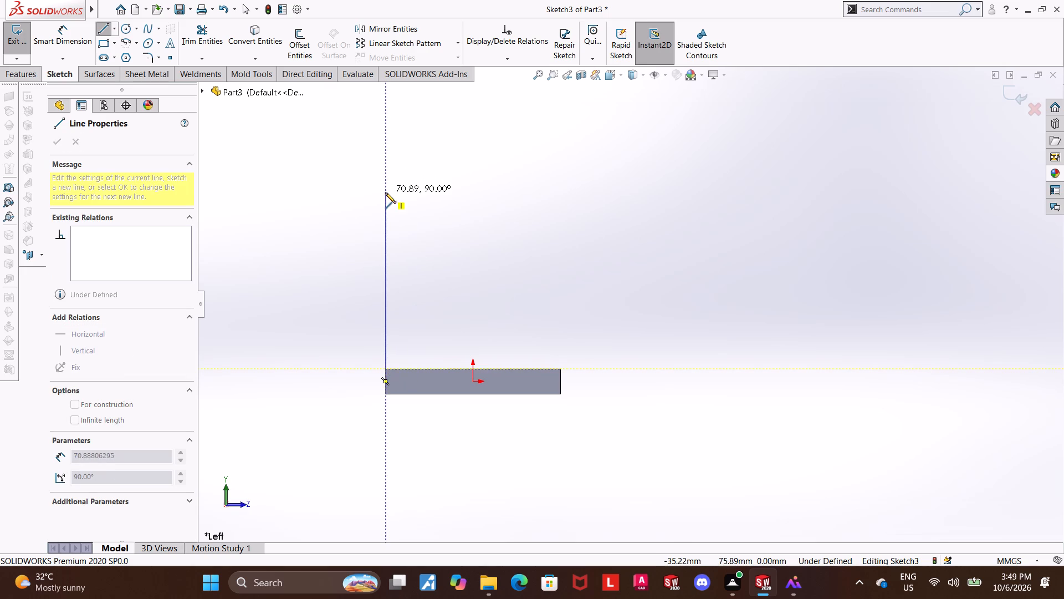
{"action": "left_click", "coordinate": [383, 267]}
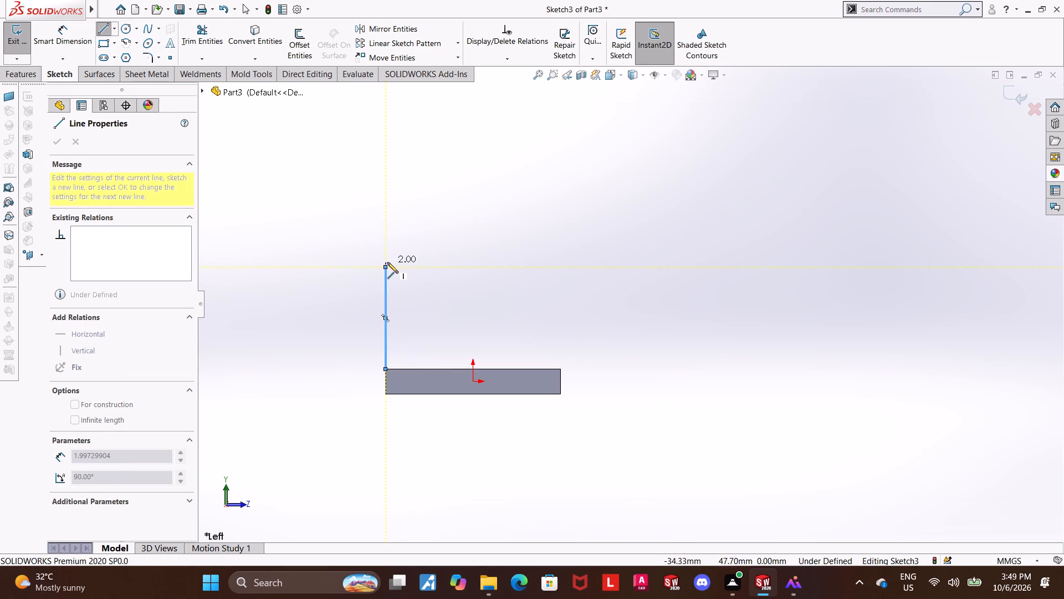
{"action": "left_click", "coordinate": [434, 267]}
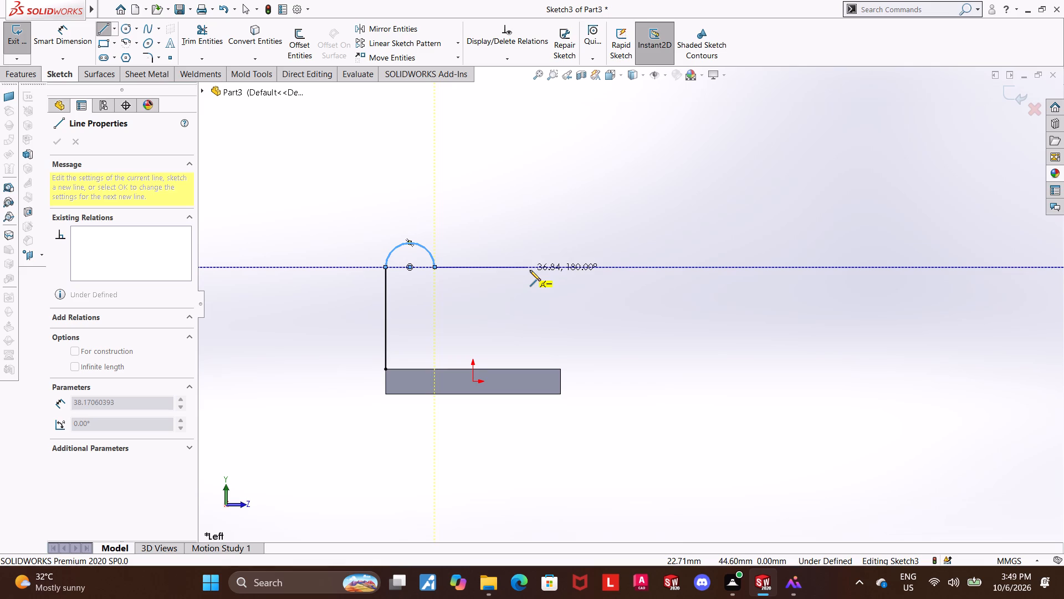
{"action": "key", "text": "Escape"}
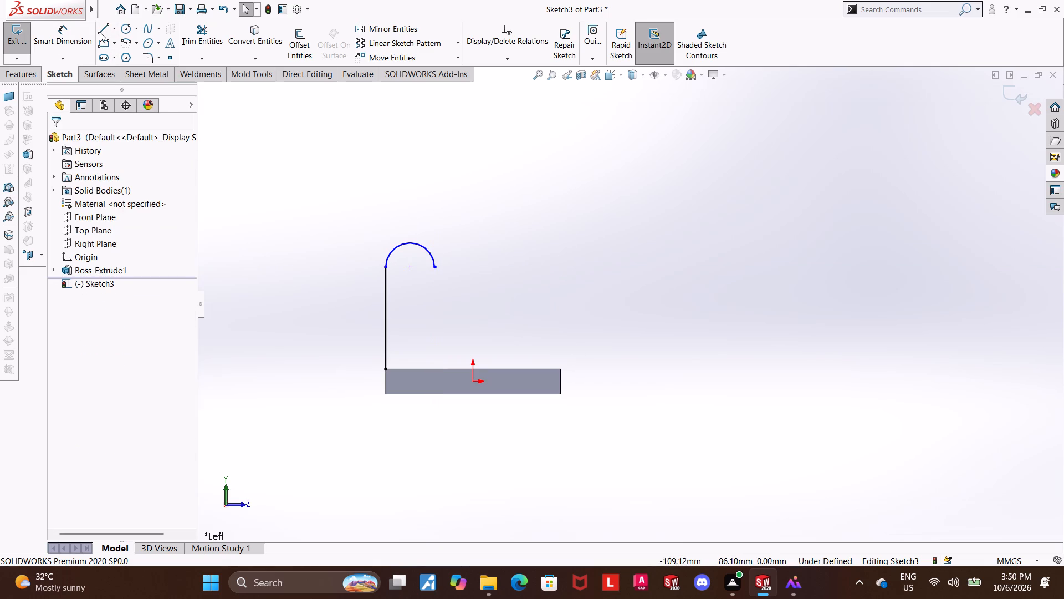
Sketch a near-vertical line about 41 mm up from the opposite top corner with an inward tangent arc, and join it to the first arc's end.
{"action": "left_click", "coordinate": [100, 32]}
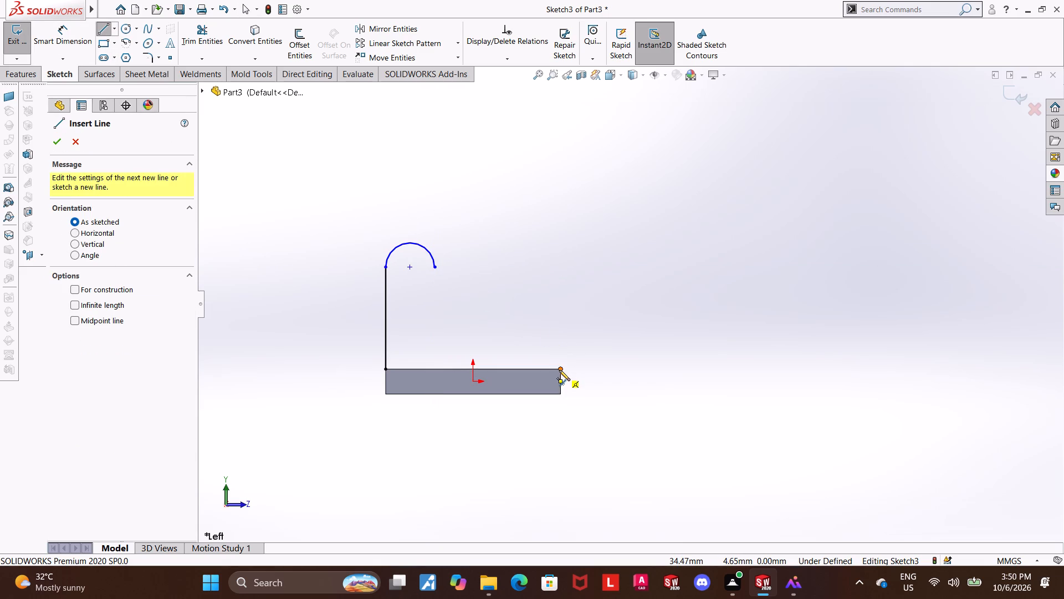
{"action": "left_click", "coordinate": [559, 370]}
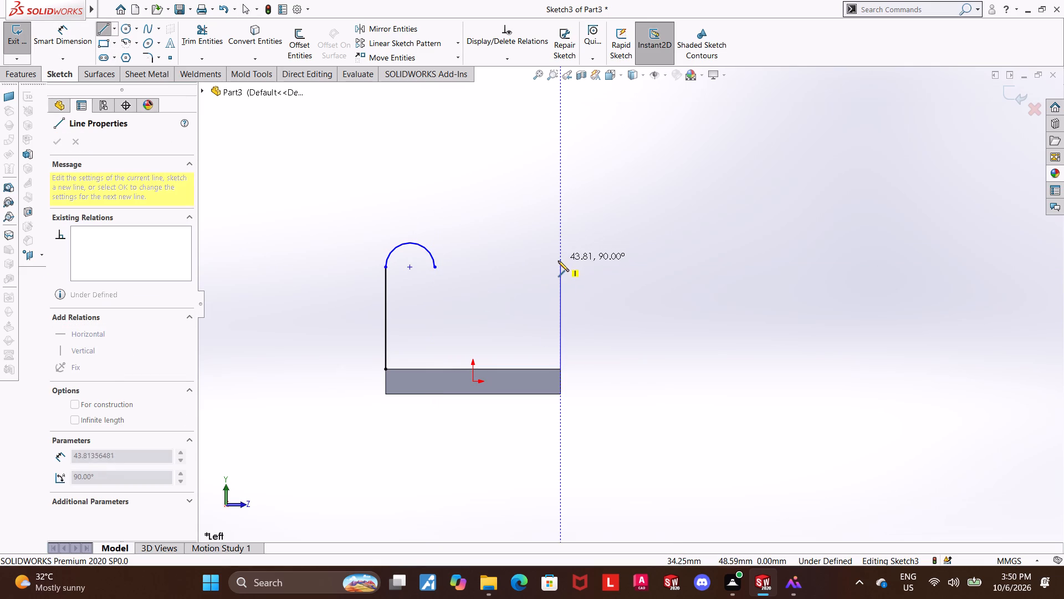
{"action": "left_click", "coordinate": [557, 264]}
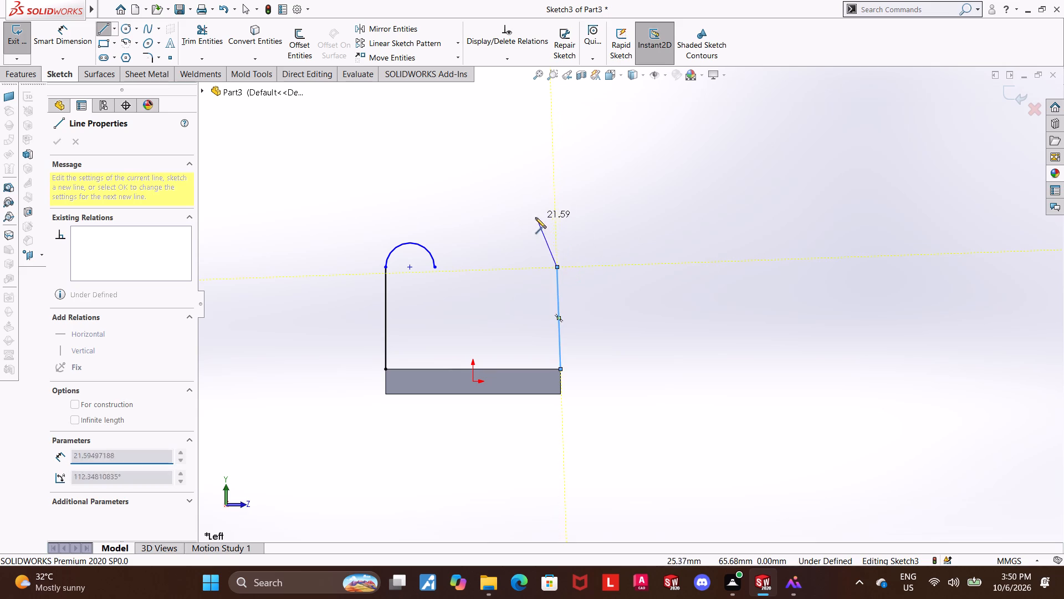
{"action": "left_click", "coordinate": [514, 268]}
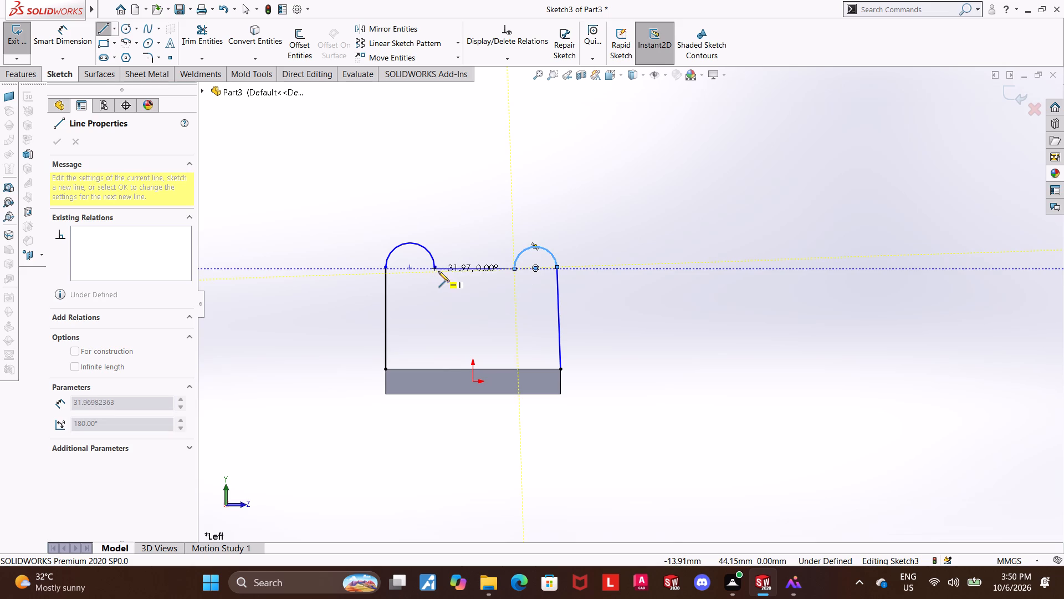
{"action": "left_click", "coordinate": [436, 267]}
{"action": "key", "text": "Escape"}
{"action": "key", "text": "Escape"}
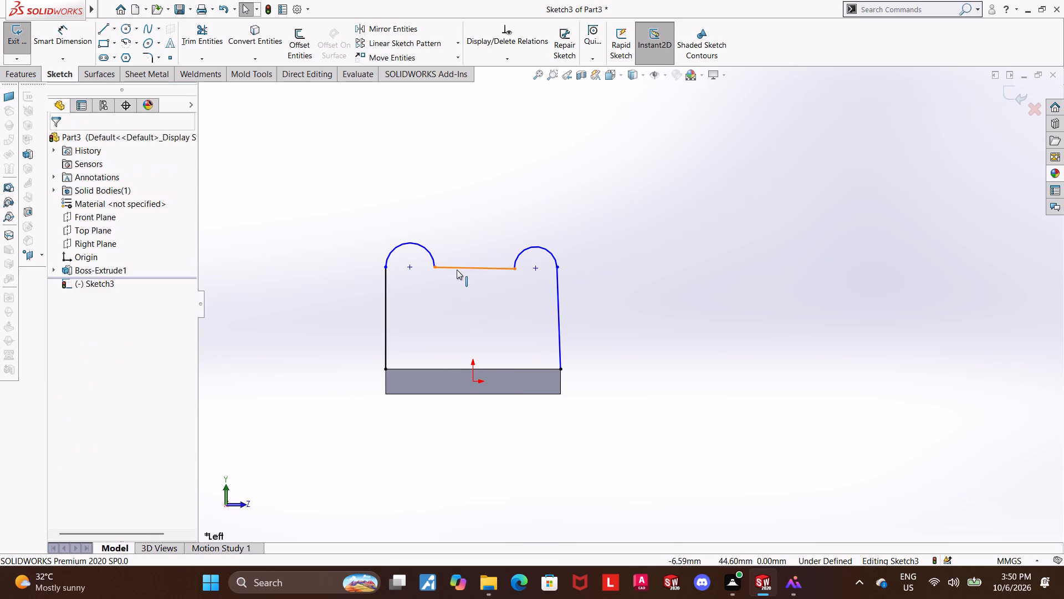
Apply a horizontal relation to the line joining the two arcs.
{"action": "left_click", "coordinate": [456, 269]}
{"action": "left_click", "coordinate": [488, 221]}
{"action": "left_click", "coordinate": [649, 246]}
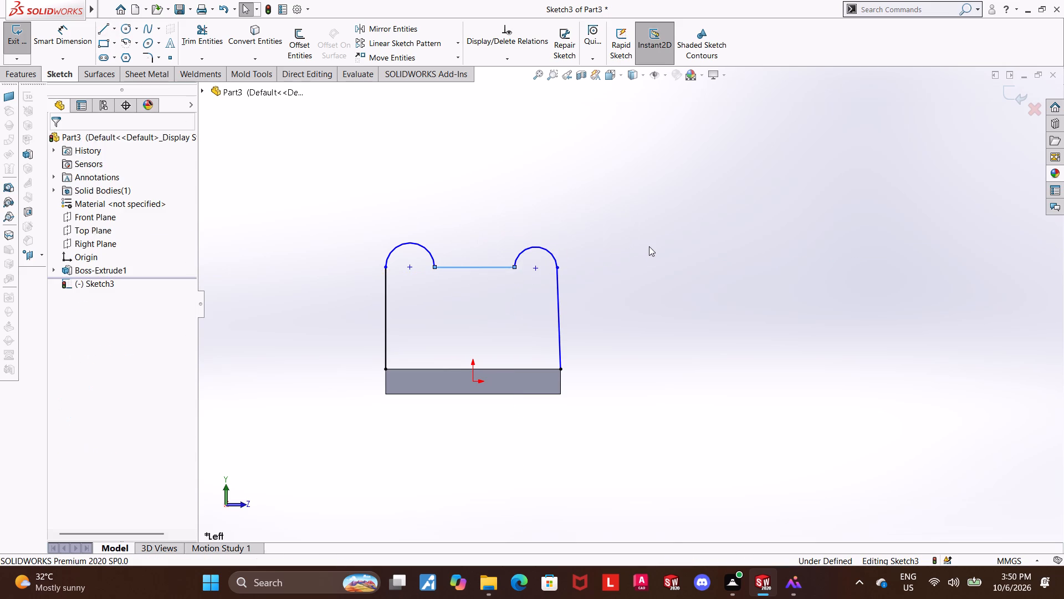
{"action": "key", "text": "Escape"}
{"action": "key", "text": "Escape"}
{"action": "key", "text": "Escape"}
{"action": "key", "text": "Escape"}
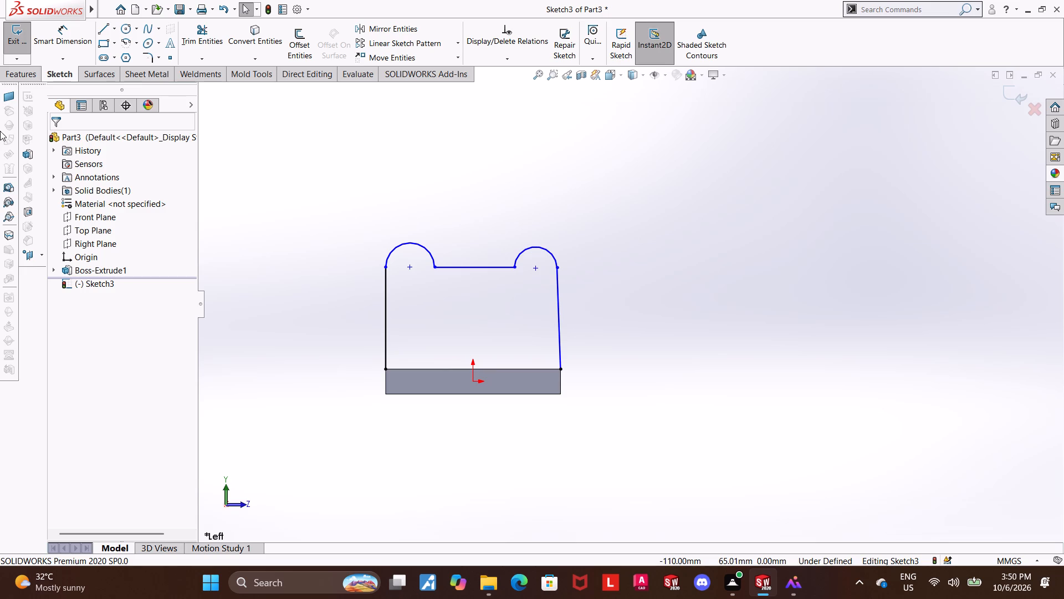
Check the reference drawing and dimension the first arc's width at 15 mm between its endpoints.
{"action": "left_click", "coordinate": [79, 32]}
{"action": "left_click", "coordinate": [433, 267]}
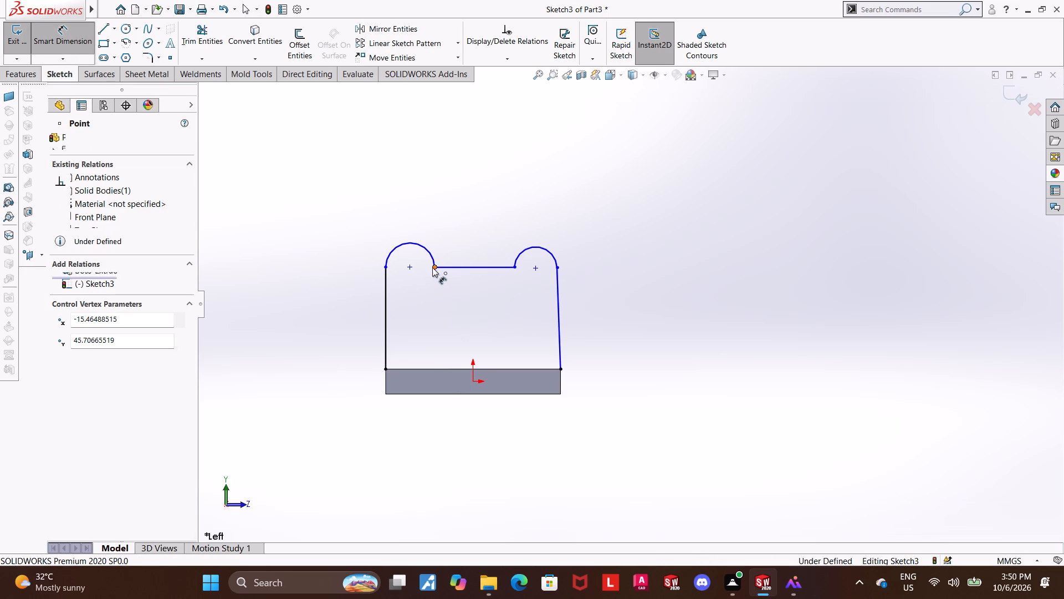
{"action": "left_click", "coordinate": [385, 268]}
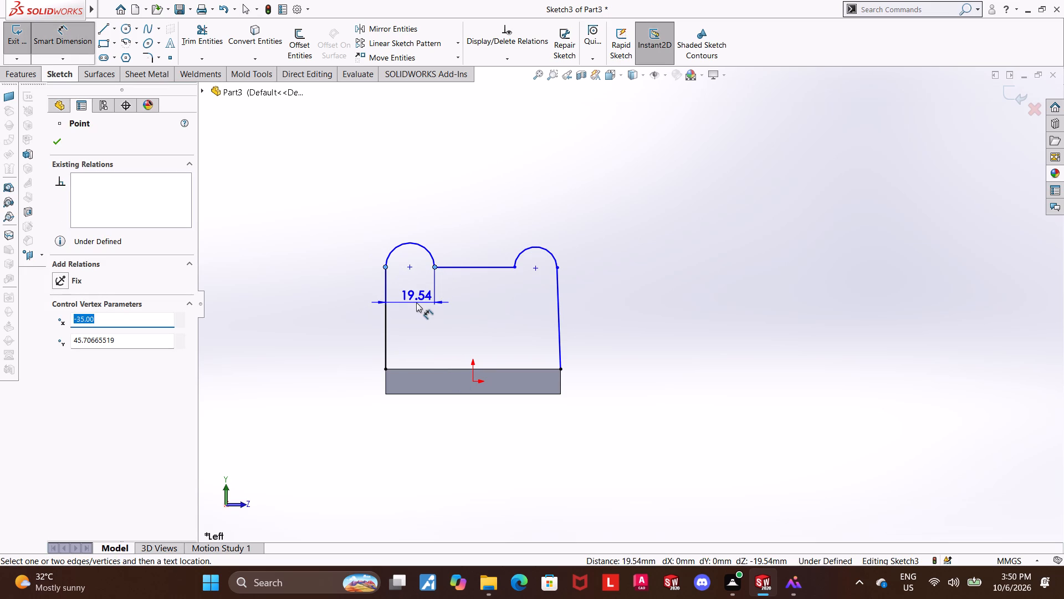
{"action": "left_click", "coordinate": [416, 302]}
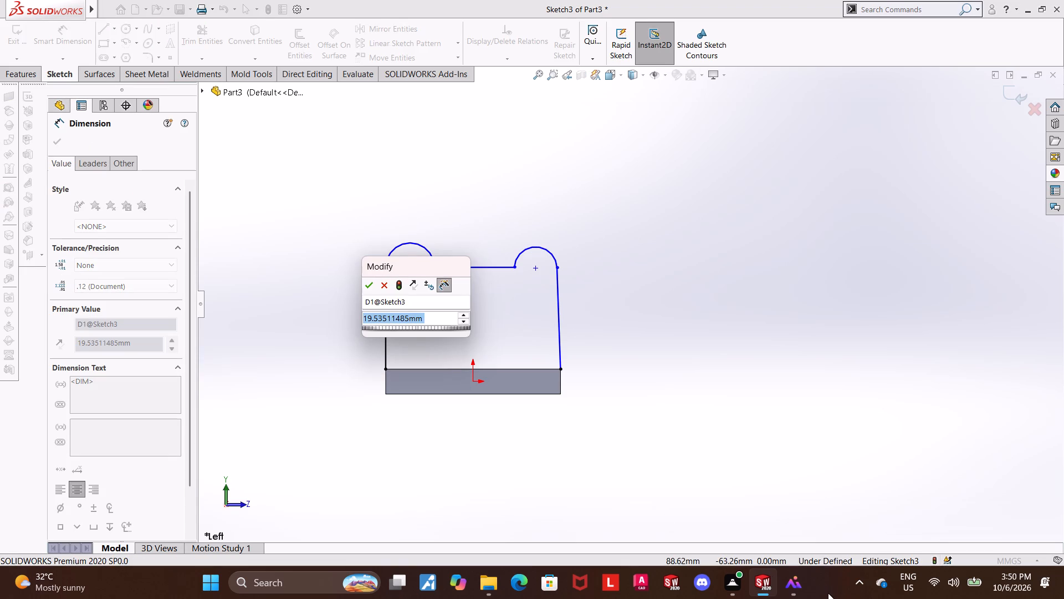
{"action": "left_click", "coordinate": [802, 585]}
{"action": "left_click", "coordinate": [801, 584]}
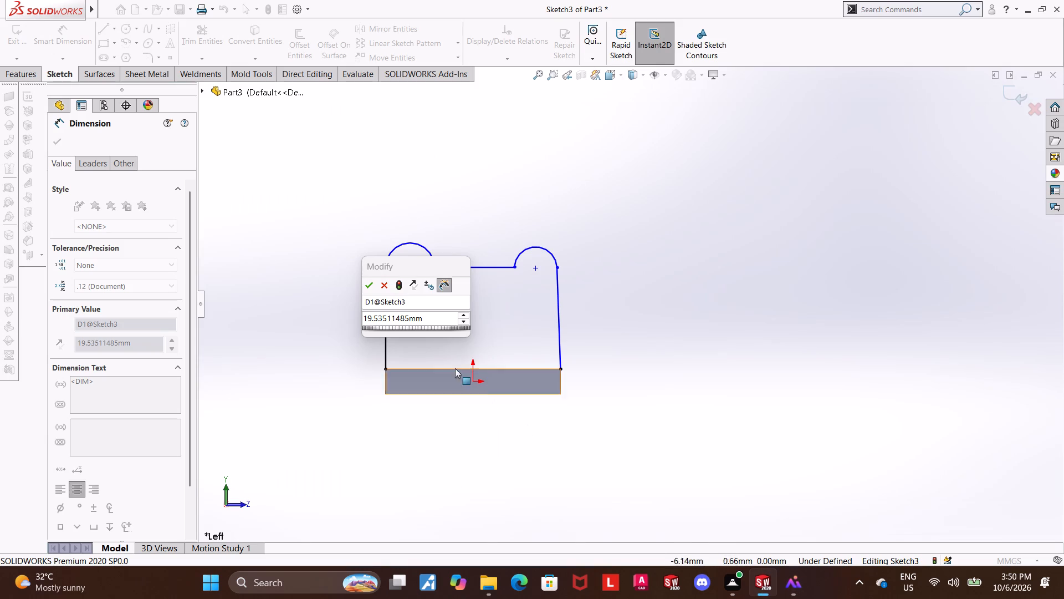
{"action": "left_click_drag", "start_coordinate": [436, 319], "coordinate": [357, 319]}
{"action": "type", "text": "15"}
{"action": "key", "text": "Return"}
{"action": "key", "text": "Escape"}
{"action": "key", "text": "Escape"}
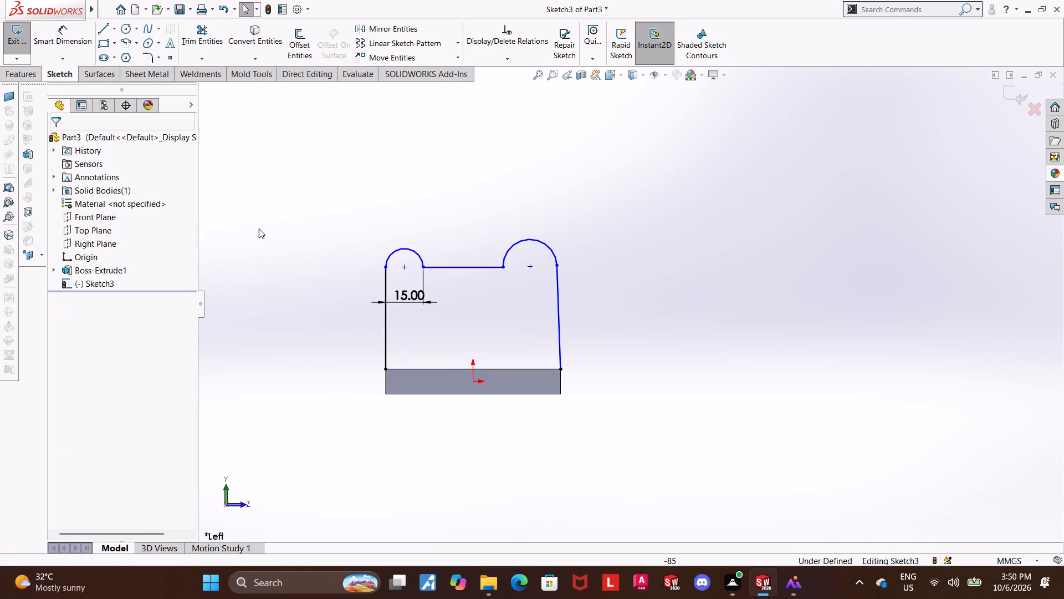
Recheck the reference drawing and dimension the second arc's width at 15 mm between its endpoints.
{"action": "left_click", "coordinate": [797, 579]}
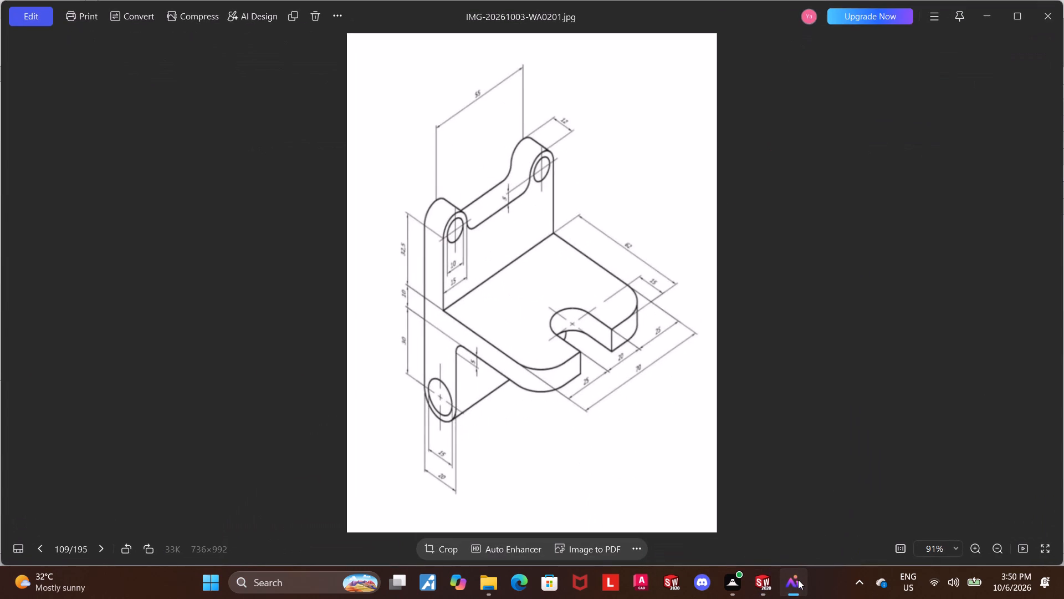
{"action": "left_click", "coordinate": [798, 580]}
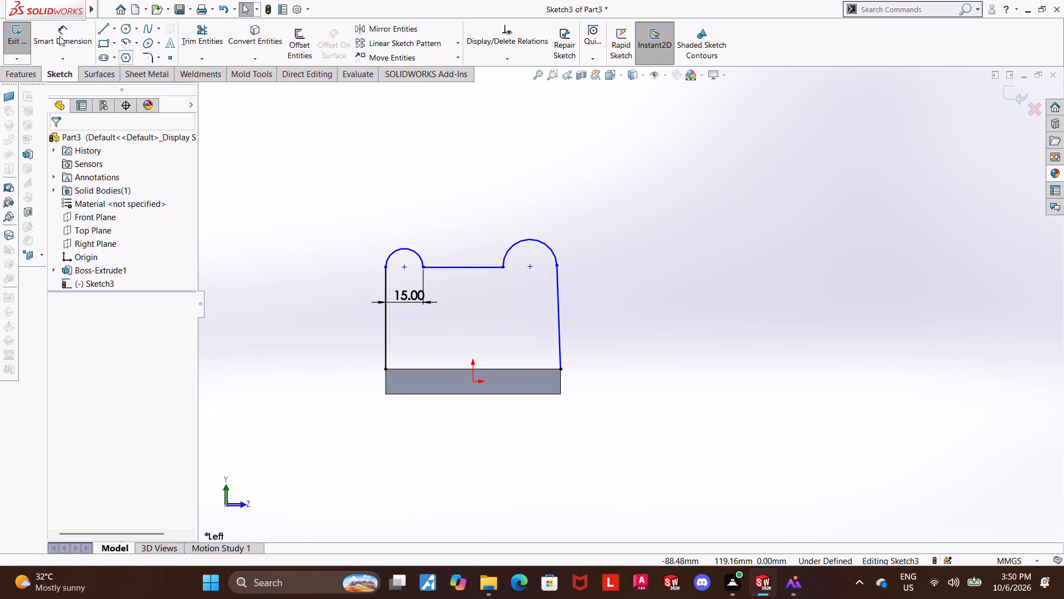
{"action": "left_click", "coordinate": [40, 29]}
{"action": "left_click", "coordinate": [503, 266]}
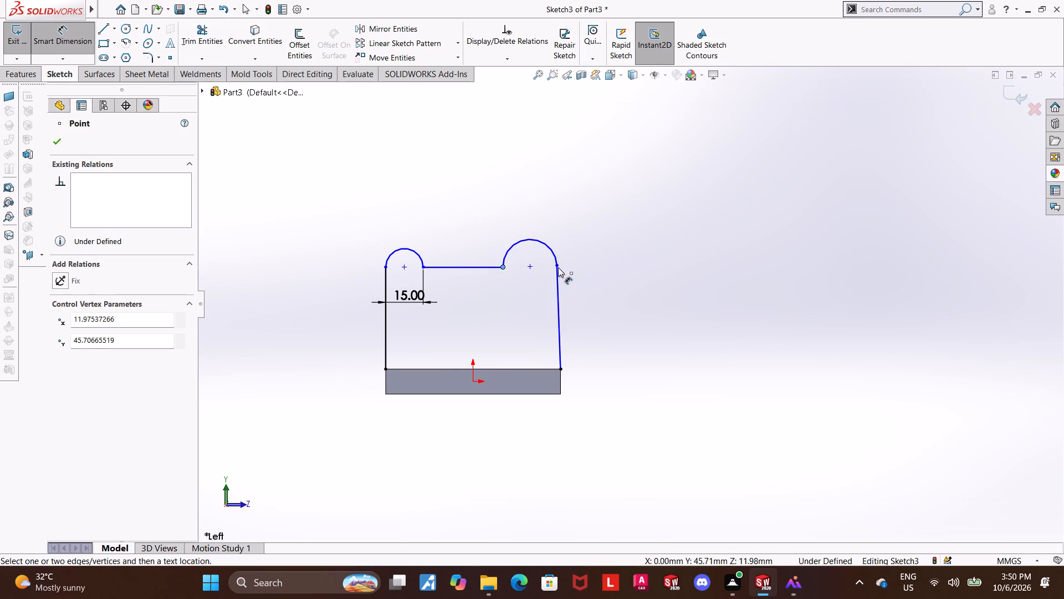
{"action": "left_click", "coordinate": [558, 267]}
{"action": "left_click", "coordinate": [545, 295]}
{"action": "type", "text": "15"}
{"action": "key", "text": "Return"}
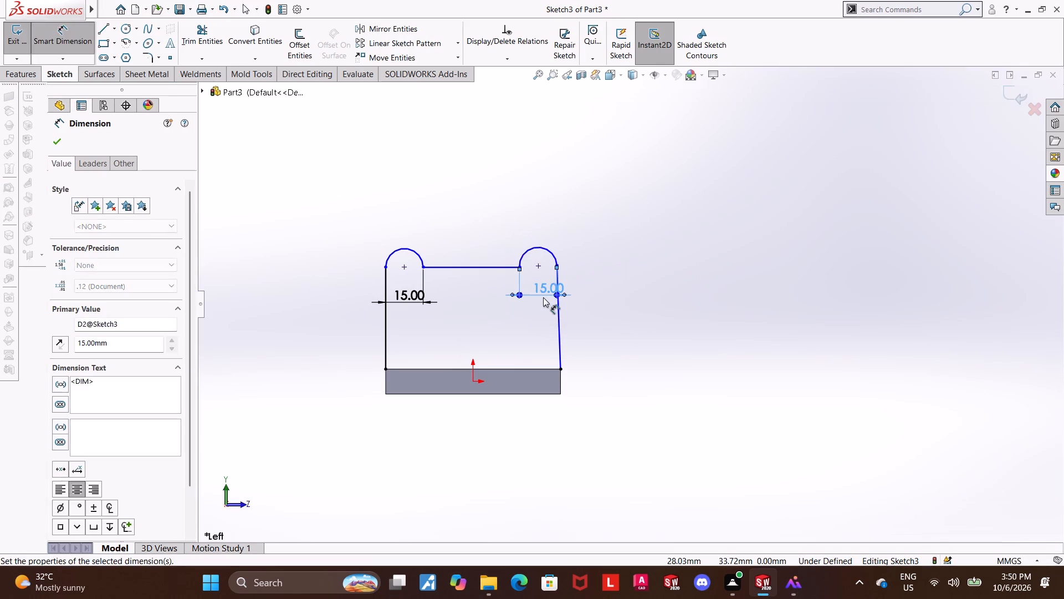
{"action": "key", "text": "Escape"}
Apply a vertical relation to the slanted side line on the positive Z side of the profile.
{"action": "left_click", "coordinate": [560, 316]}
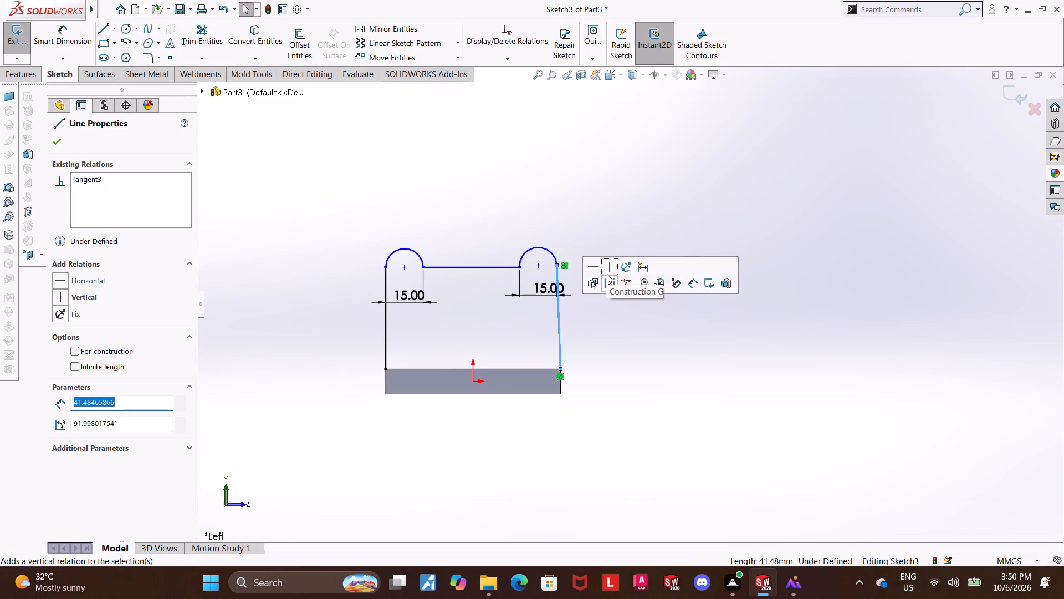
{"action": "left_click", "coordinate": [607, 274]}
{"action": "left_click", "coordinate": [646, 371]}
{"action": "left_click", "coordinate": [648, 374]}
Check the reference drawing and sketch a circle of about 4.4 mm radius centred on the first arc on the negative Z side.
{"action": "left_click", "coordinate": [781, 580]}
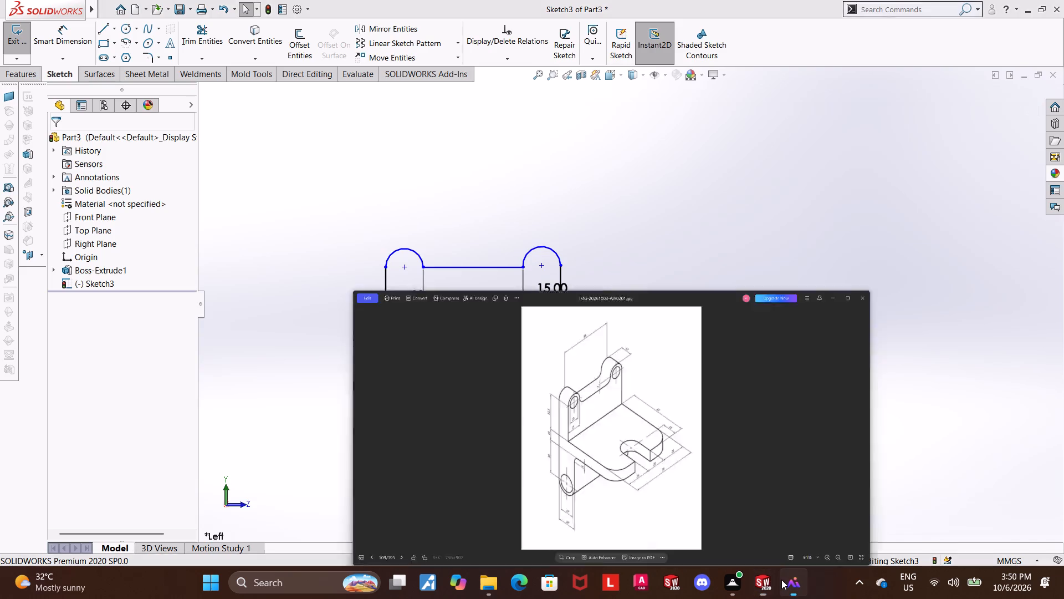
{"action": "left_click", "coordinate": [786, 580]}
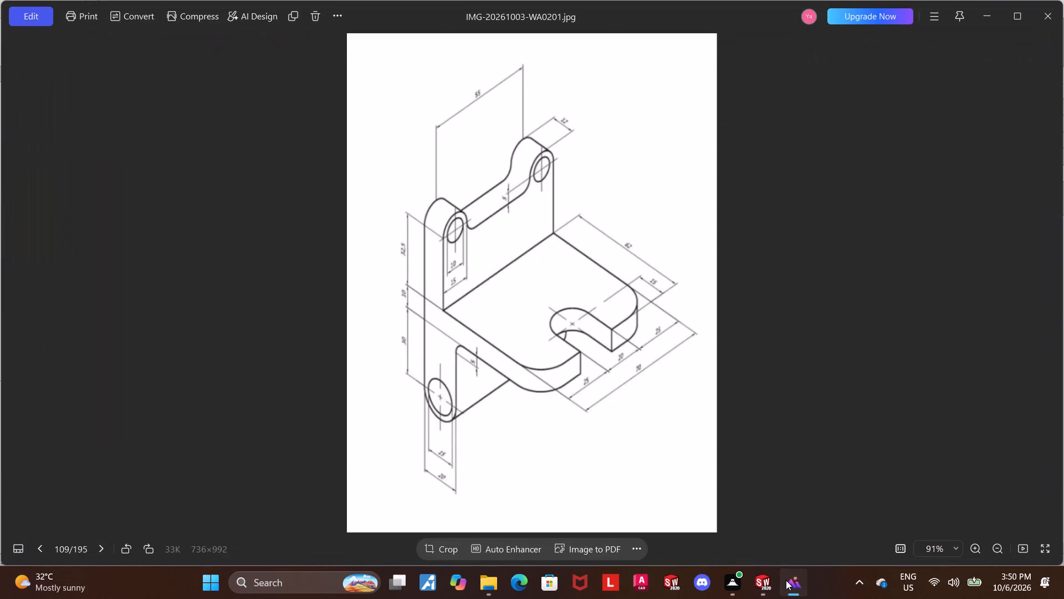
{"action": "left_click", "coordinate": [667, 240]}
{"action": "left_click", "coordinate": [127, 32]}
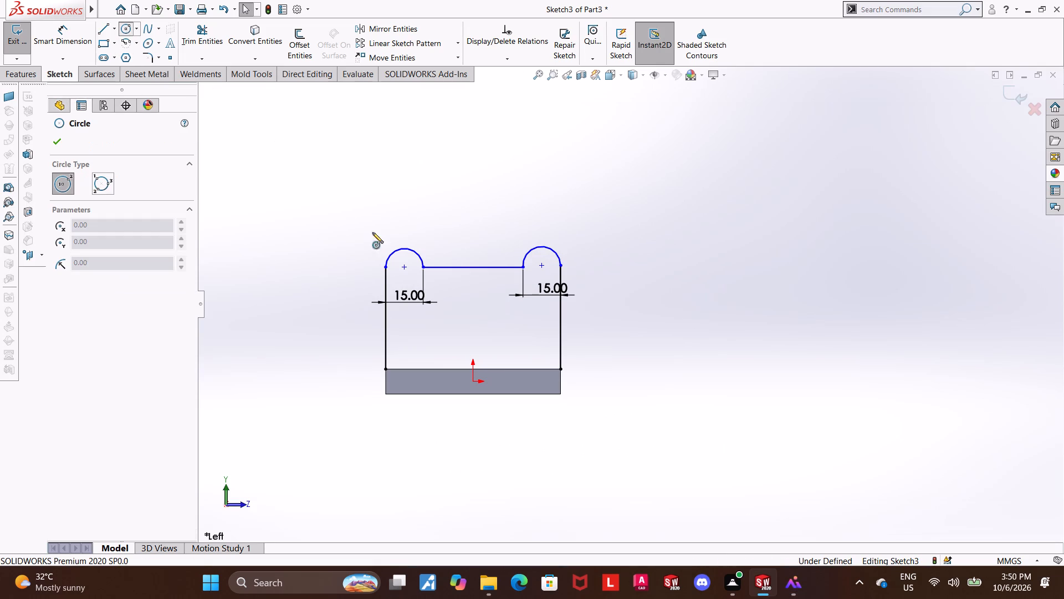
{"action": "left_click", "coordinate": [403, 267]}
{"action": "left_click", "coordinate": [414, 273]}
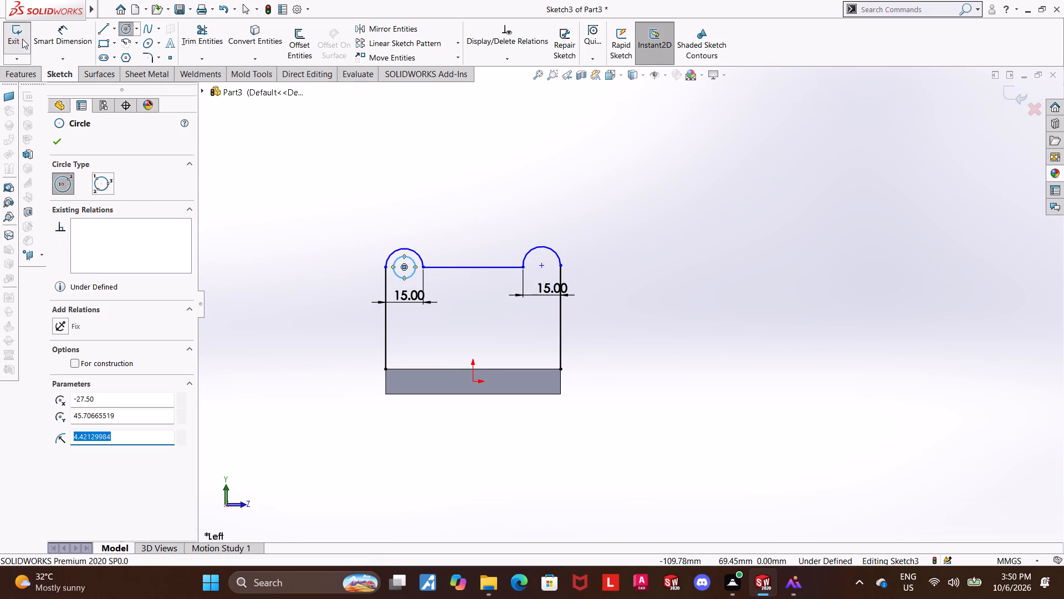
Dimension the new circle in the first lug at 10 mm diameter.
{"action": "left_click", "coordinate": [54, 32]}
{"action": "scroll", "coordinate": [433, 300], "scroll_direction": "down", "scroll_amount": 2}
{"action": "key", "text": "Escape"}
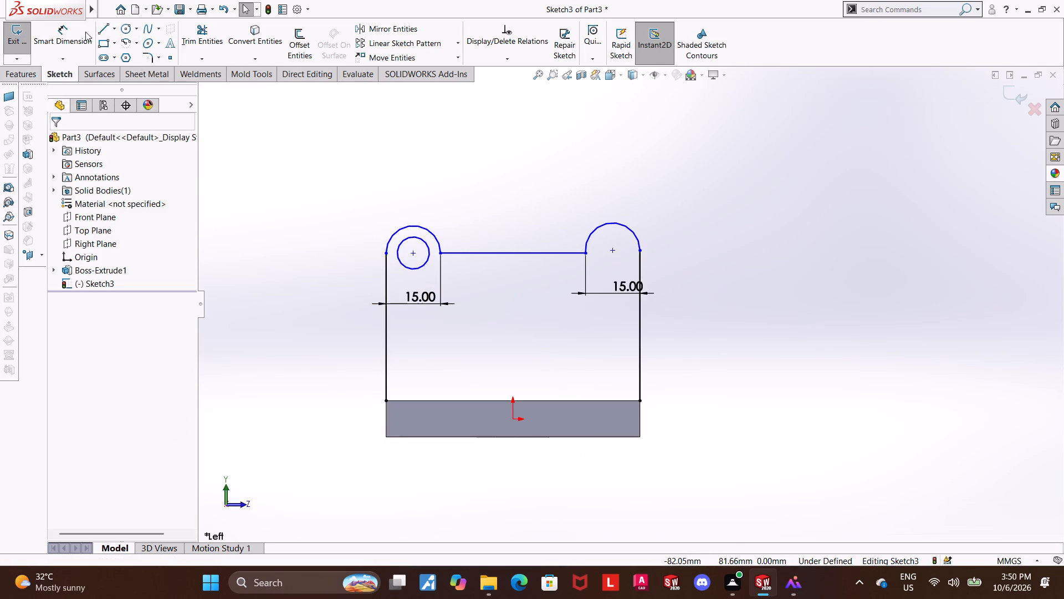
{"action": "left_click", "coordinate": [85, 32]}
{"action": "left_click", "coordinate": [408, 266]}
{"action": "left_click", "coordinate": [408, 287]}
{"action": "type", "text": "10"}
{"action": "key", "text": "Return"}
{"action": "key", "text": "Escape"}
{"action": "key", "text": "Escape"}
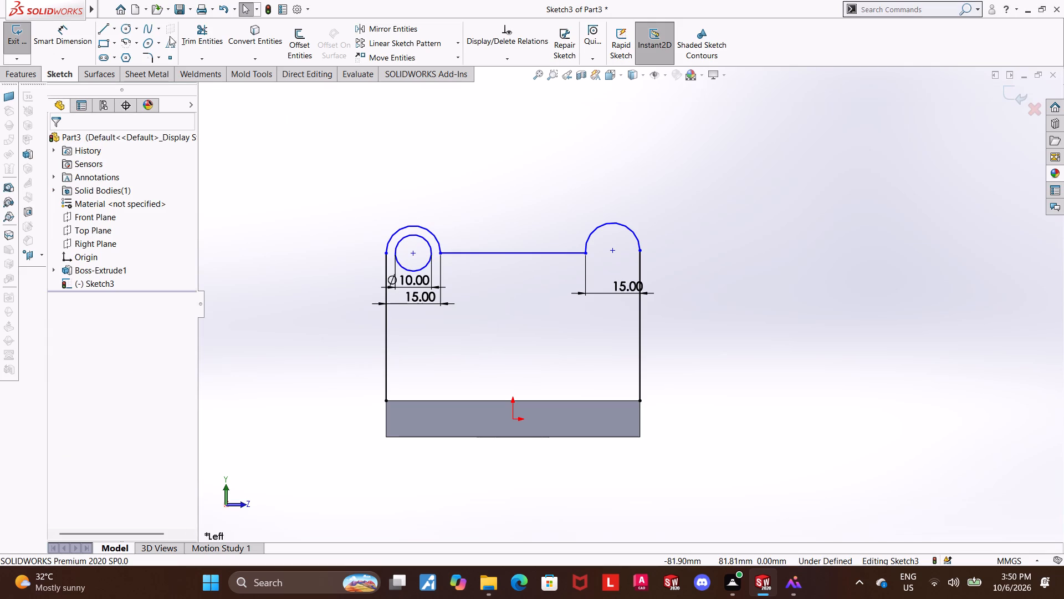
Sketch a circle inside the second lug, centred on the arc on the positive Z side.
{"action": "left_click", "coordinate": [122, 30]}
{"action": "left_click", "coordinate": [612, 249]}
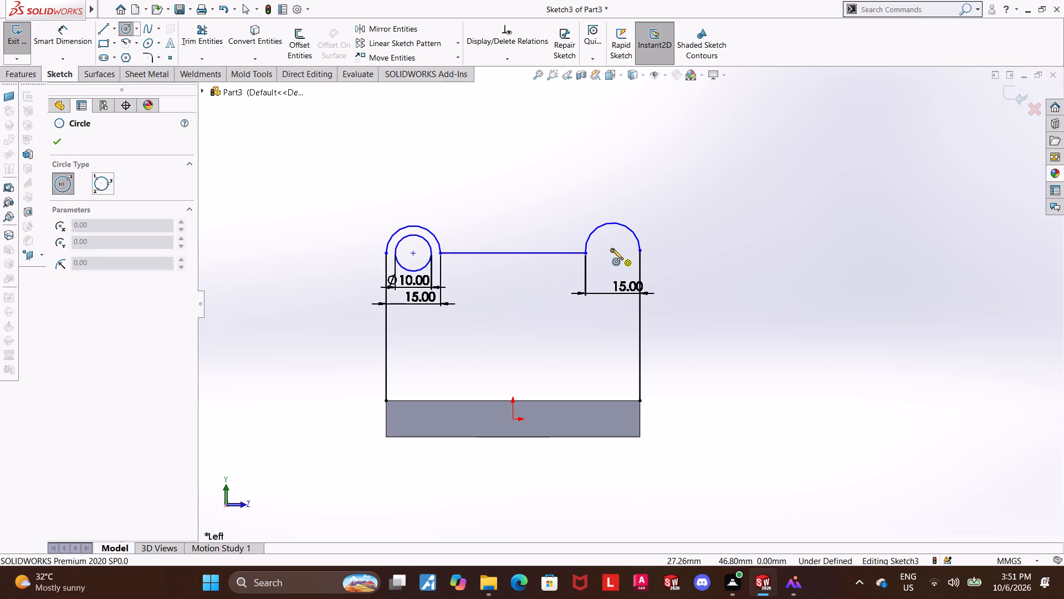
{"action": "left_click", "coordinate": [627, 242]}
{"action": "key", "text": "Escape"}
{"action": "key", "text": "Escape"}
{"action": "key", "text": "Escape"}
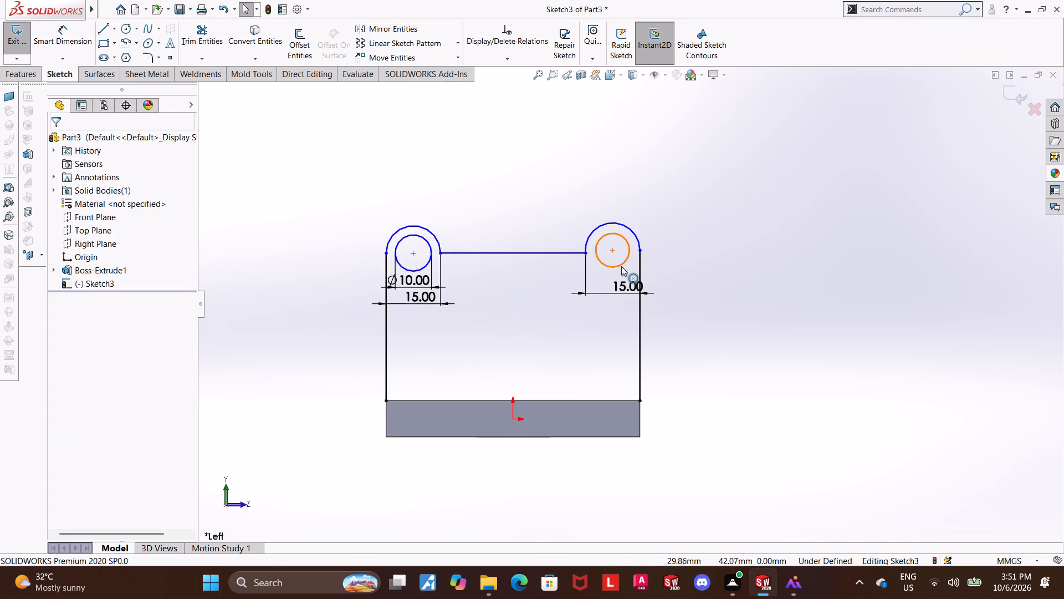
Apply an equal relation between the two lug circles.
{"action": "left_click", "coordinate": [621, 266]}
{"action": "left_click", "coordinate": [434, 255], "text": "ctrl"}
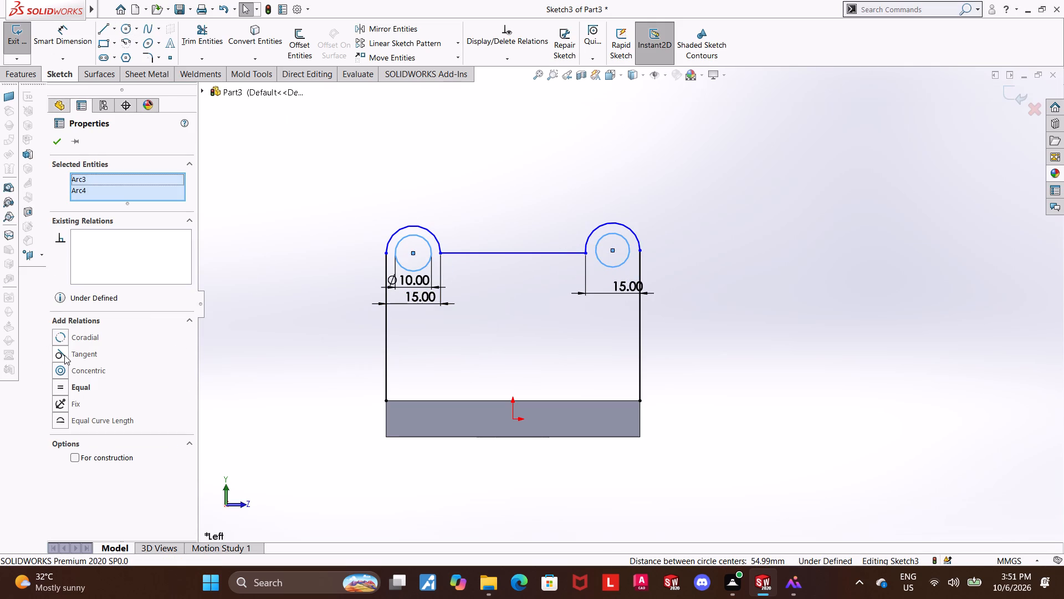
{"action": "left_click", "coordinate": [60, 382]}
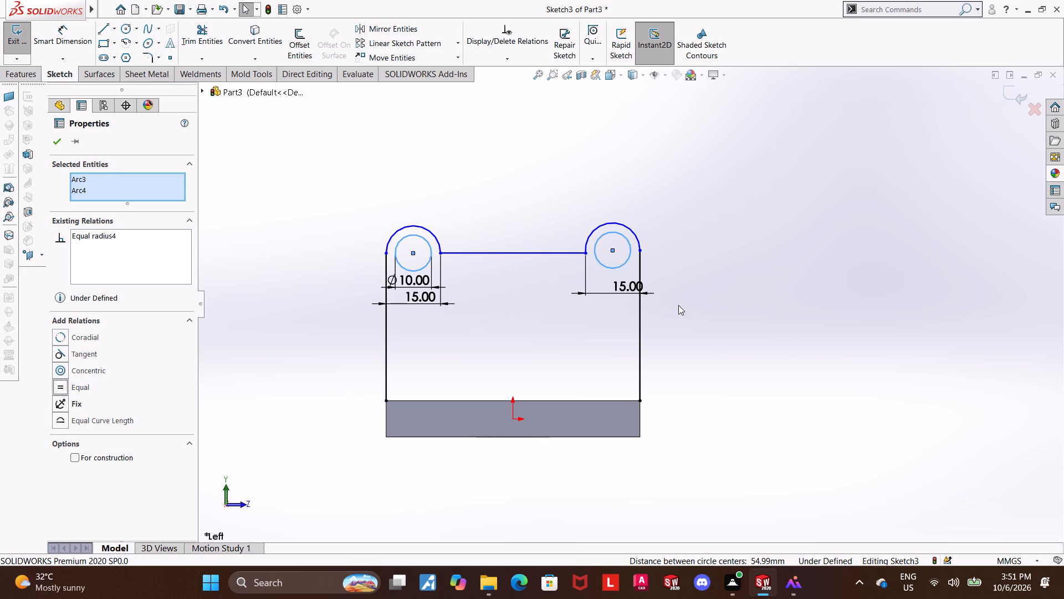
{"action": "left_click", "coordinate": [678, 305]}
{"action": "key", "text": "Escape"}
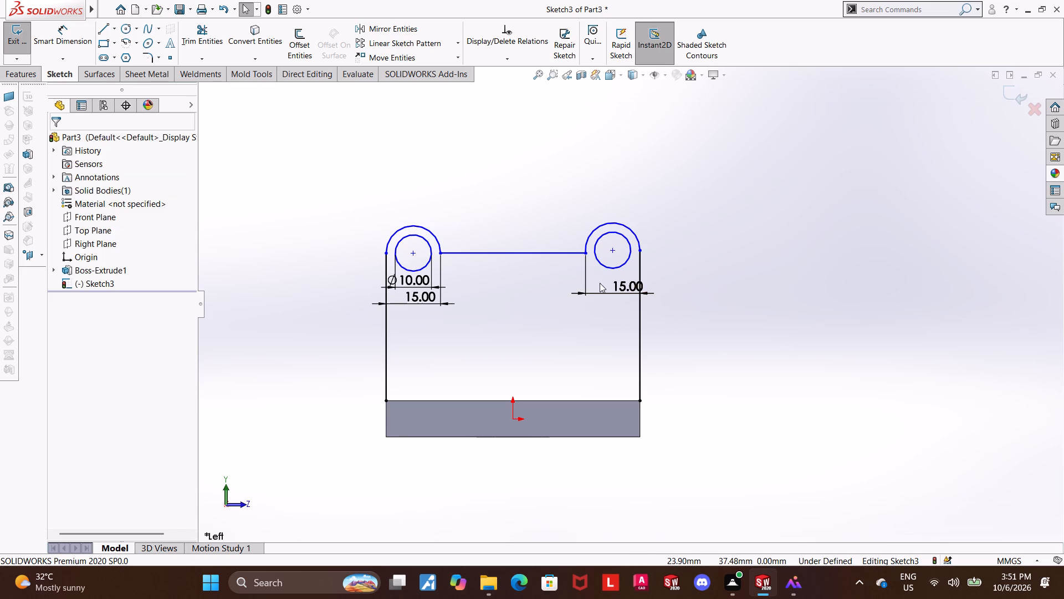
Dimension the height from the base plate's upper corner to the first arc's outer endpoint at 32.5 mm.
{"action": "left_click_drag", "start_coordinate": [50, 33], "coordinate": [56, 33]}
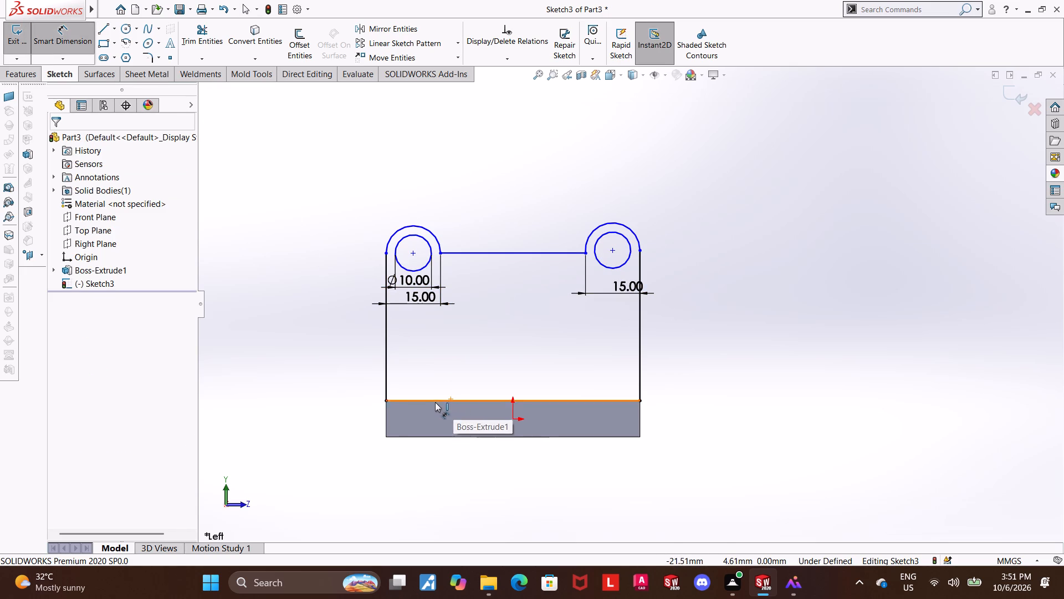
{"action": "left_click", "coordinate": [385, 401]}
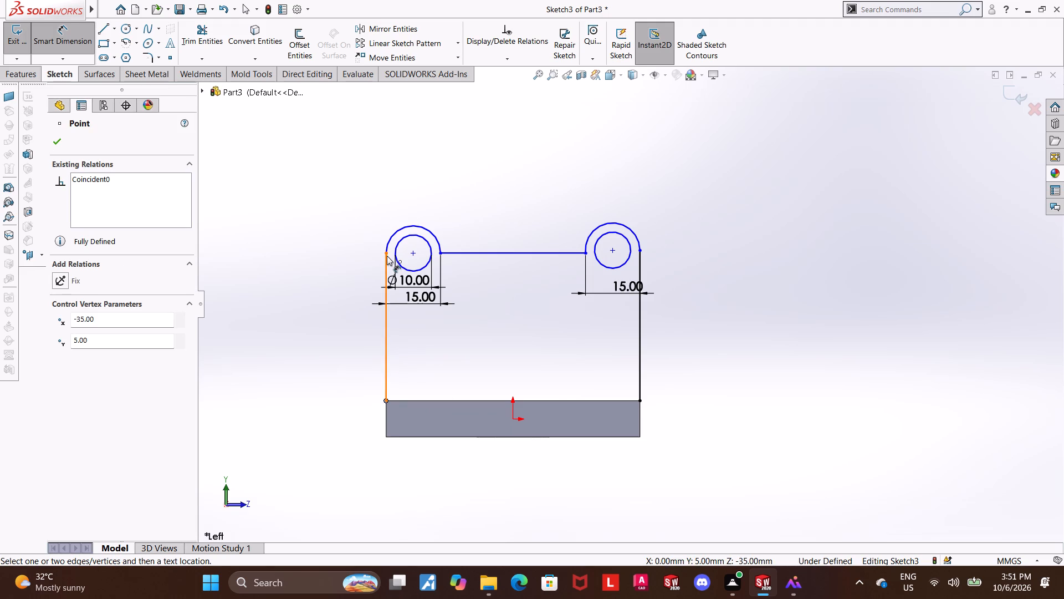
{"action": "left_click", "coordinate": [387, 254]}
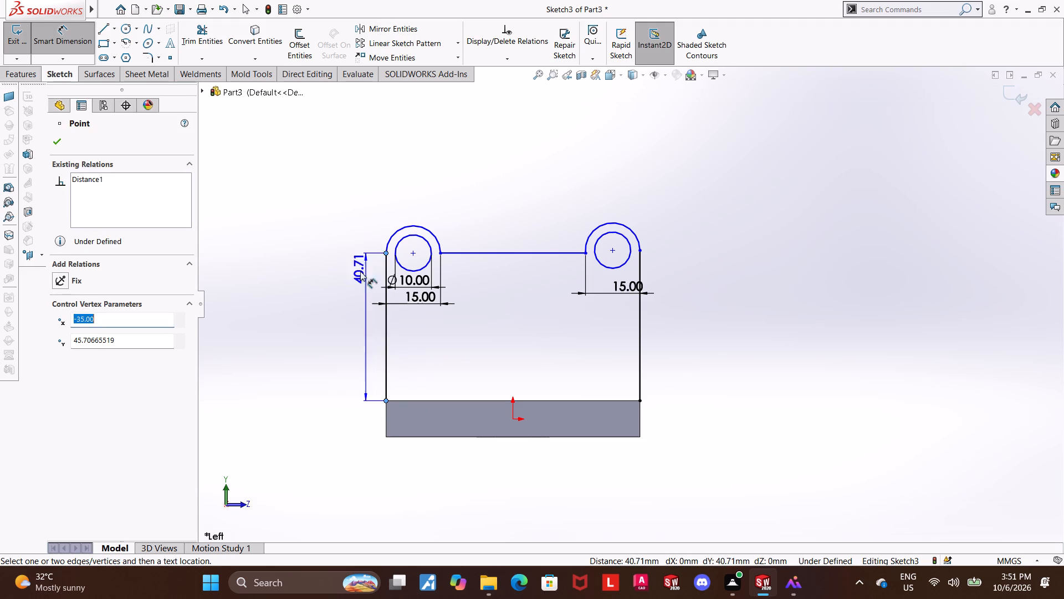
{"action": "left_click", "coordinate": [337, 277]}
{"action": "type", "text": "32.5"}
{"action": "key", "text": "Return"}
{"action": "key", "text": "Escape"}
{"action": "key", "text": "Escape"}
Sketch a line along the base plate's upper edge between the lower ends of the two side lines.
{"action": "left_click", "coordinate": [100, 30]}
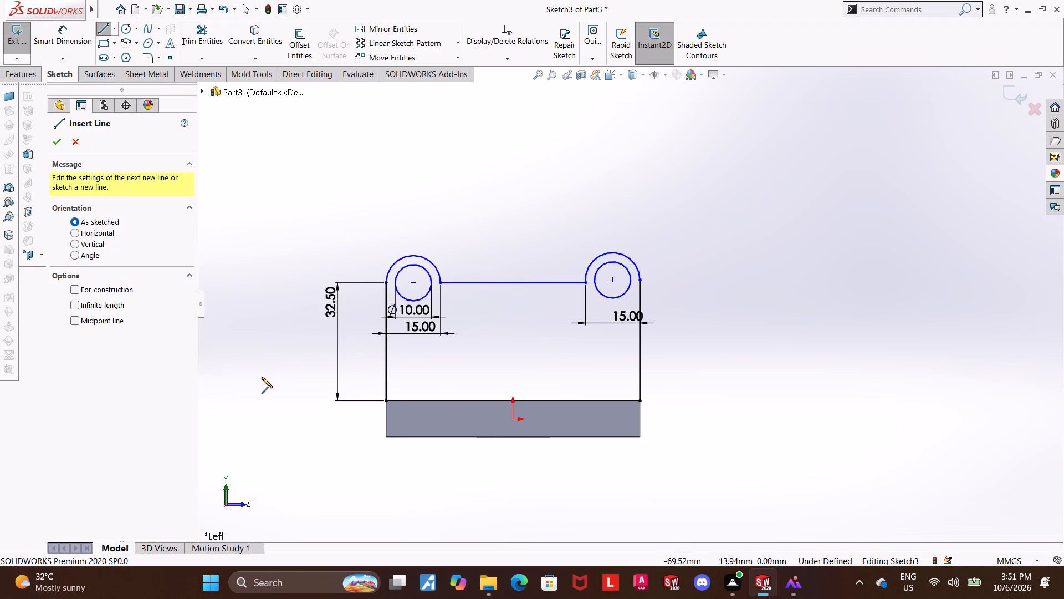
{"action": "left_click", "coordinate": [387, 402]}
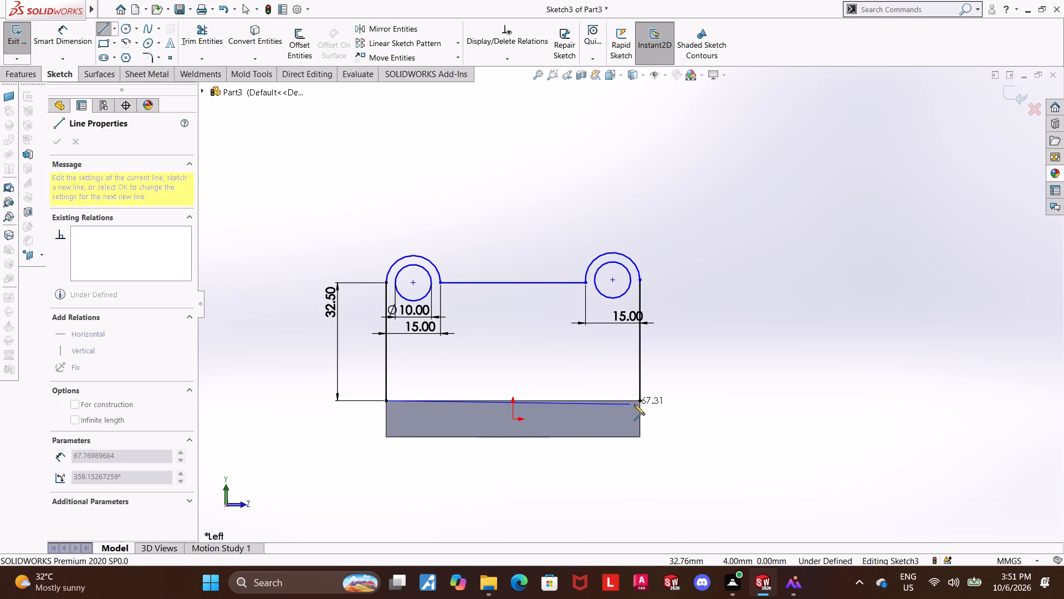
{"action": "left_click", "coordinate": [641, 401]}
{"action": "key", "text": "Escape"}
{"action": "key", "text": "Escape"}
{"action": "key", "text": "Escape"}
{"action": "key", "text": "Escape"}
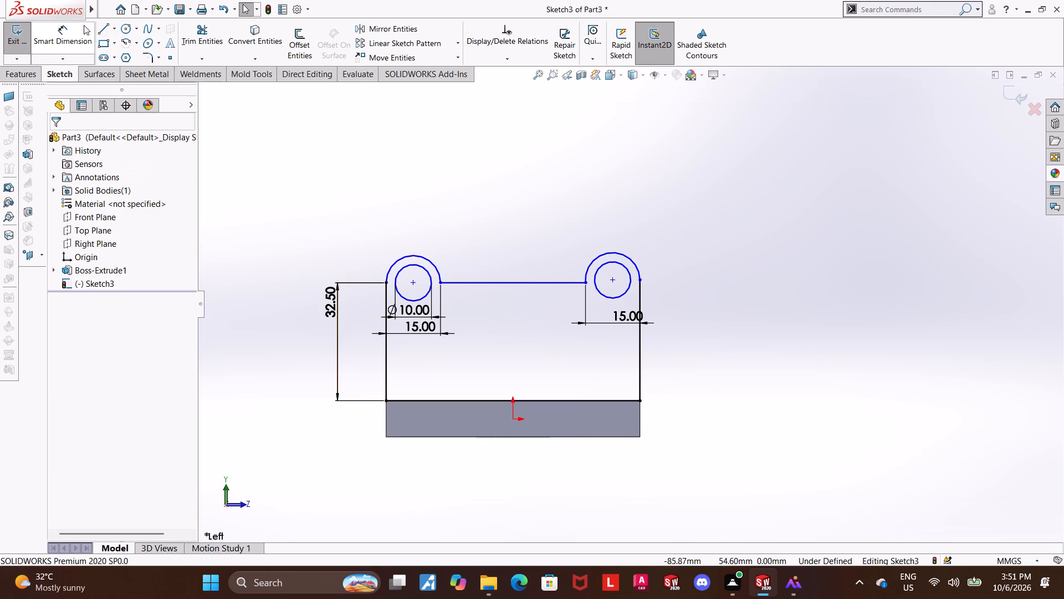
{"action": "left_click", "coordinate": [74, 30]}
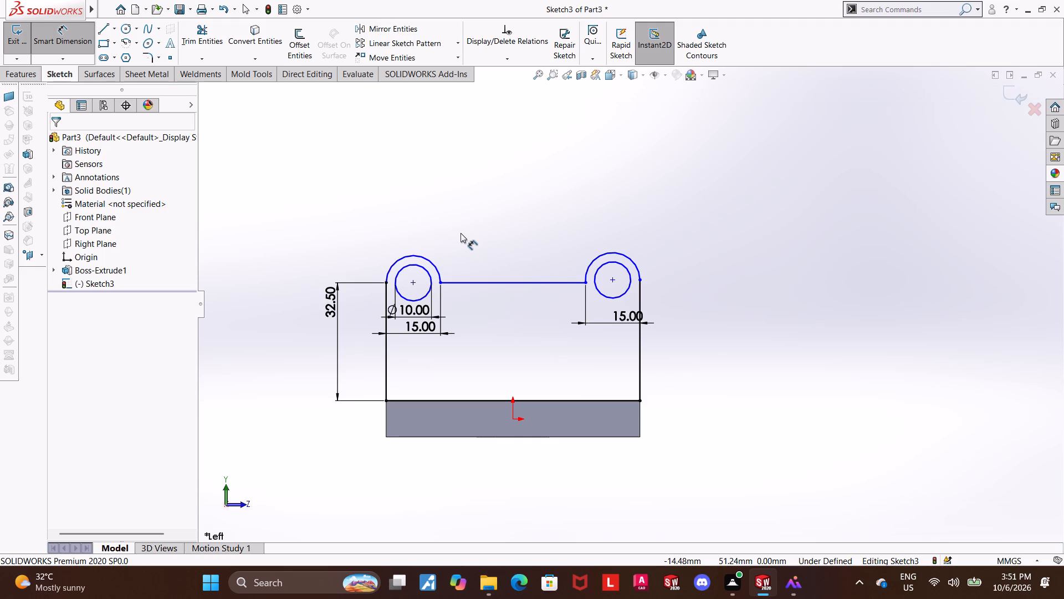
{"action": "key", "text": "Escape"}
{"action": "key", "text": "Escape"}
Trim away the horizontal line joining the two arcs.
{"action": "left_click", "coordinate": [223, 28]}
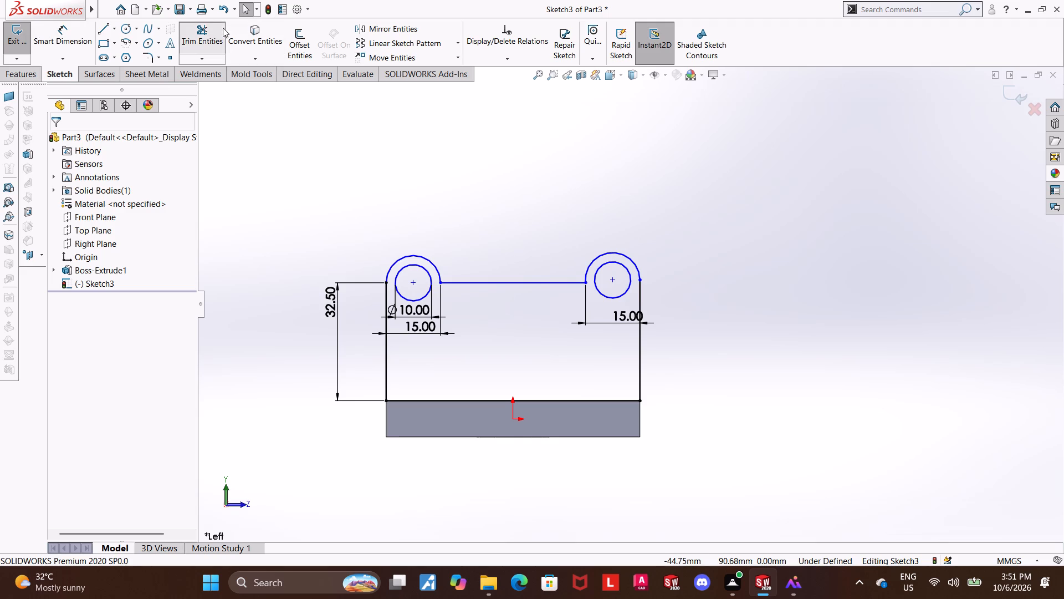
{"action": "left_click_drag", "start_coordinate": [502, 271], "coordinate": [500, 318]}
{"action": "key", "text": "Escape"}
{"action": "key", "text": "Escape"}
{"action": "key", "text": "Escape"}
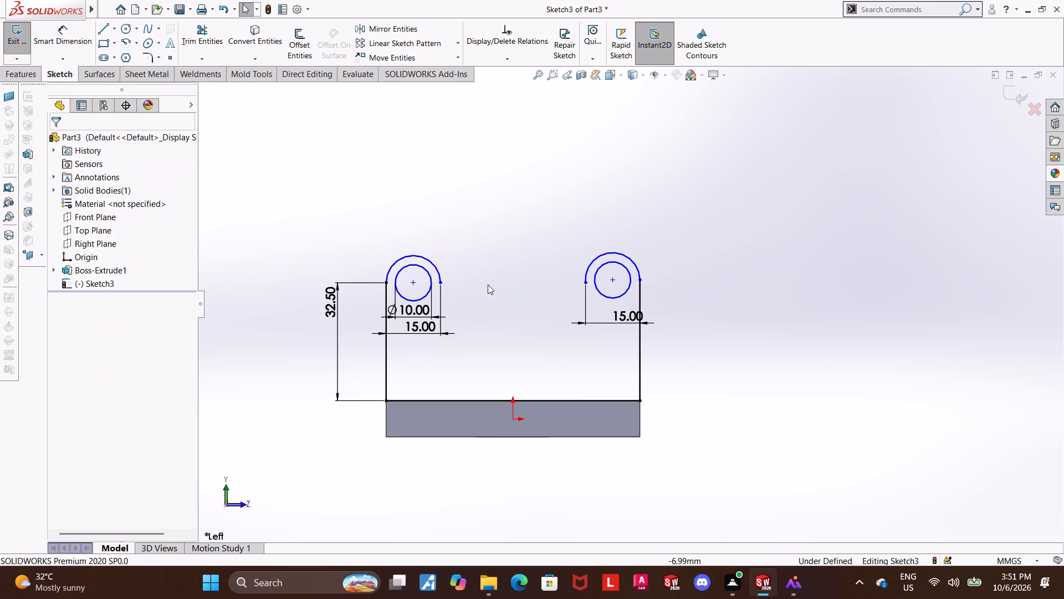
Sketch a 40 mm horizontal line between the lugs, about 3 mm below the arcs' inner endpoints.
{"action": "left_click", "coordinate": [103, 28]}
{"action": "scroll", "coordinate": [377, 253], "scroll_direction": "down", "scroll_amount": 2}
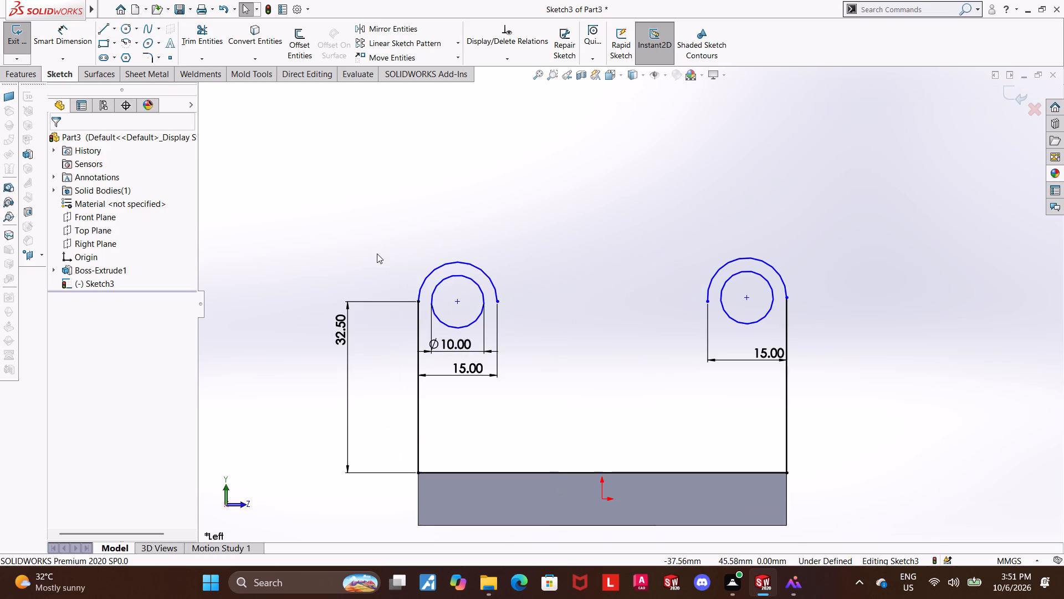
{"action": "scroll", "coordinate": [535, 321], "scroll_direction": "down", "scroll_amount": 2}
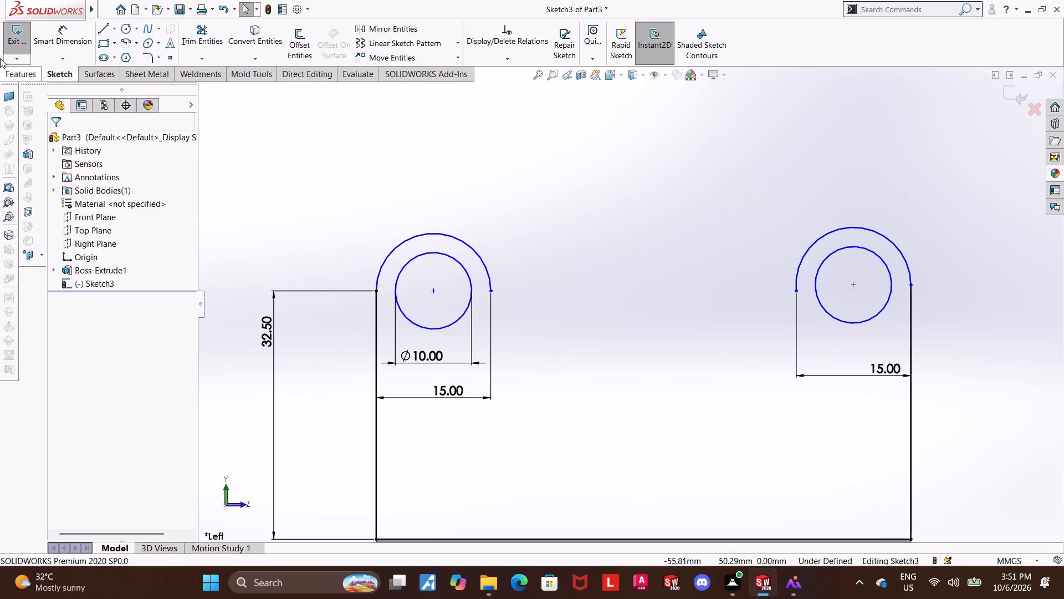
{"action": "left_click", "coordinate": [104, 29]}
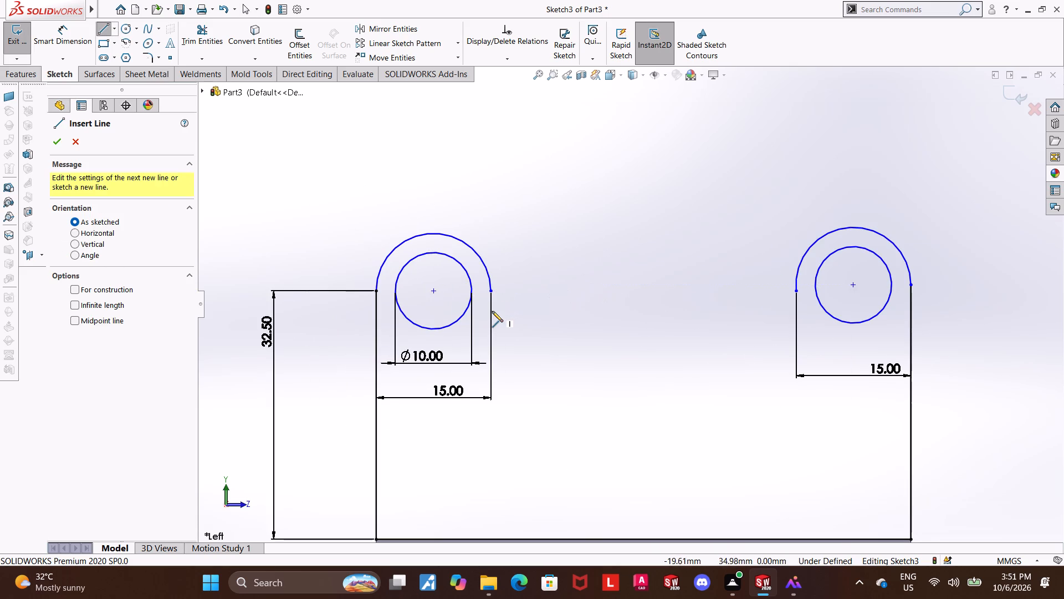
{"action": "left_click", "coordinate": [490, 313]}
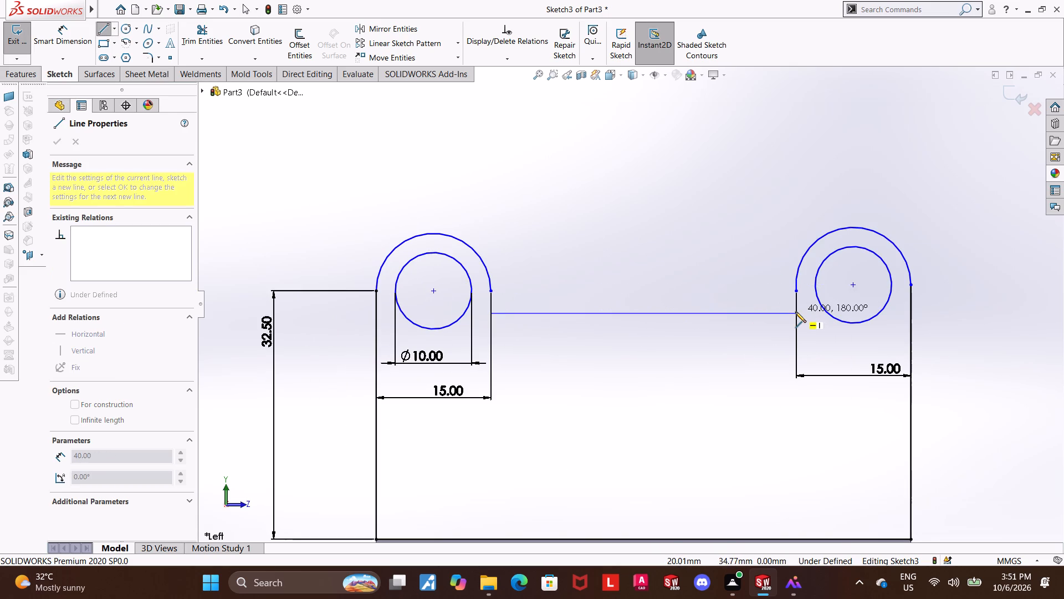
{"action": "left_click", "coordinate": [795, 312]}
{"action": "key", "text": "Escape"}
{"action": "key", "text": "Escape"}
{"action": "key", "text": "Escape"}
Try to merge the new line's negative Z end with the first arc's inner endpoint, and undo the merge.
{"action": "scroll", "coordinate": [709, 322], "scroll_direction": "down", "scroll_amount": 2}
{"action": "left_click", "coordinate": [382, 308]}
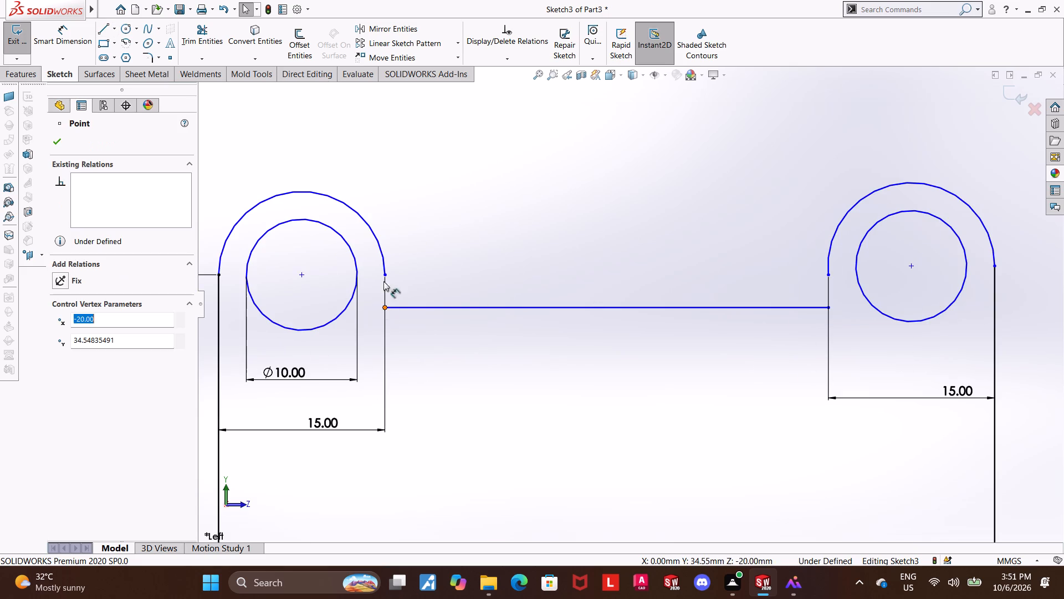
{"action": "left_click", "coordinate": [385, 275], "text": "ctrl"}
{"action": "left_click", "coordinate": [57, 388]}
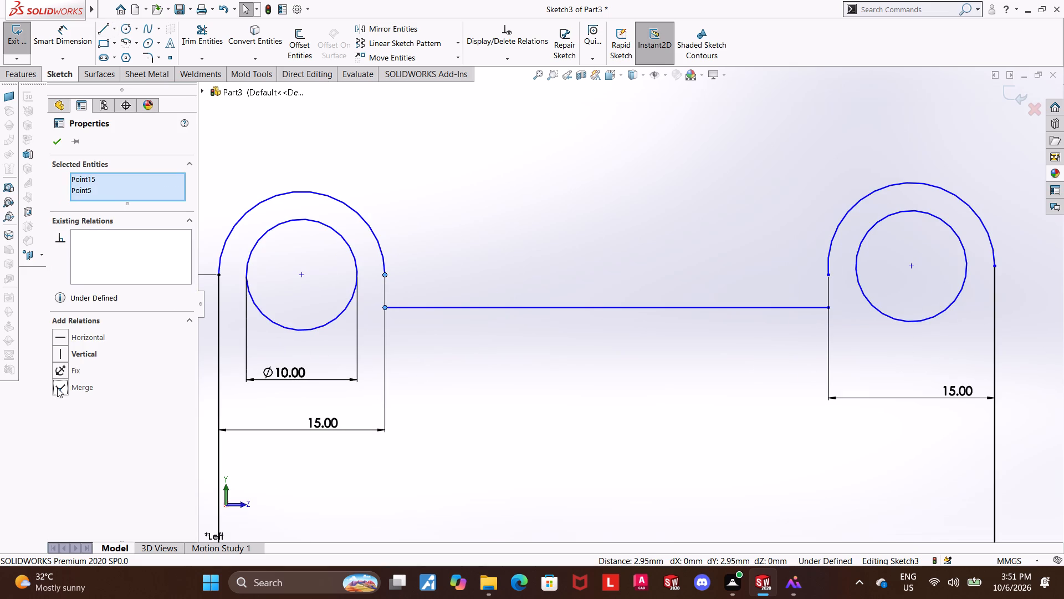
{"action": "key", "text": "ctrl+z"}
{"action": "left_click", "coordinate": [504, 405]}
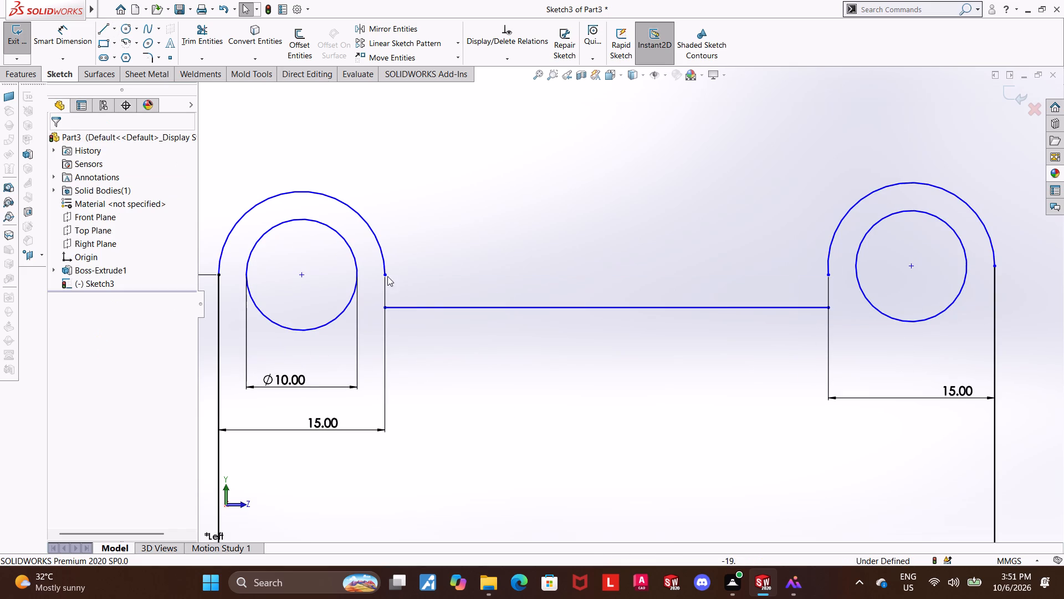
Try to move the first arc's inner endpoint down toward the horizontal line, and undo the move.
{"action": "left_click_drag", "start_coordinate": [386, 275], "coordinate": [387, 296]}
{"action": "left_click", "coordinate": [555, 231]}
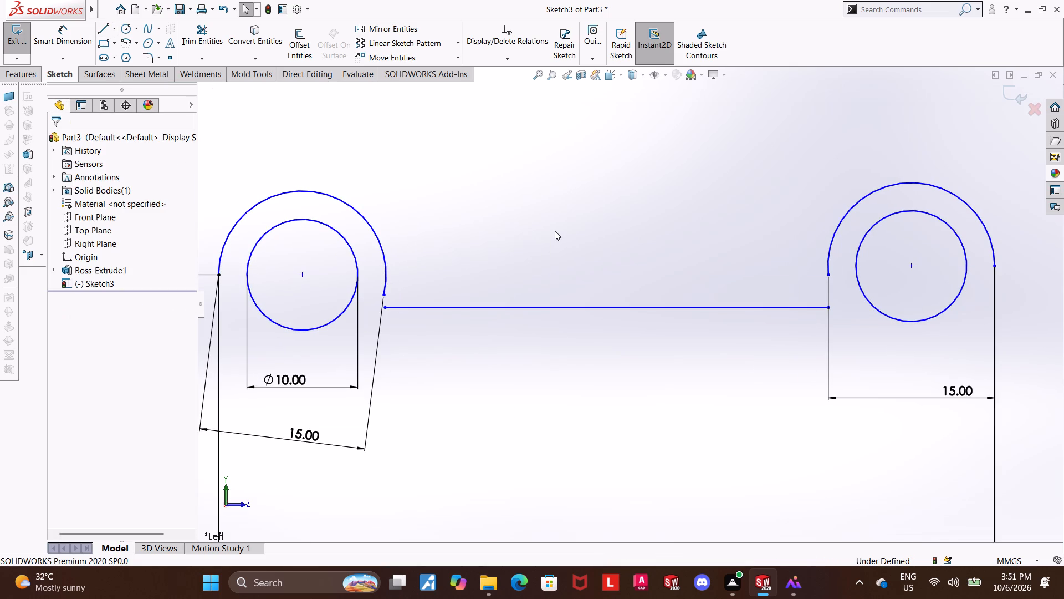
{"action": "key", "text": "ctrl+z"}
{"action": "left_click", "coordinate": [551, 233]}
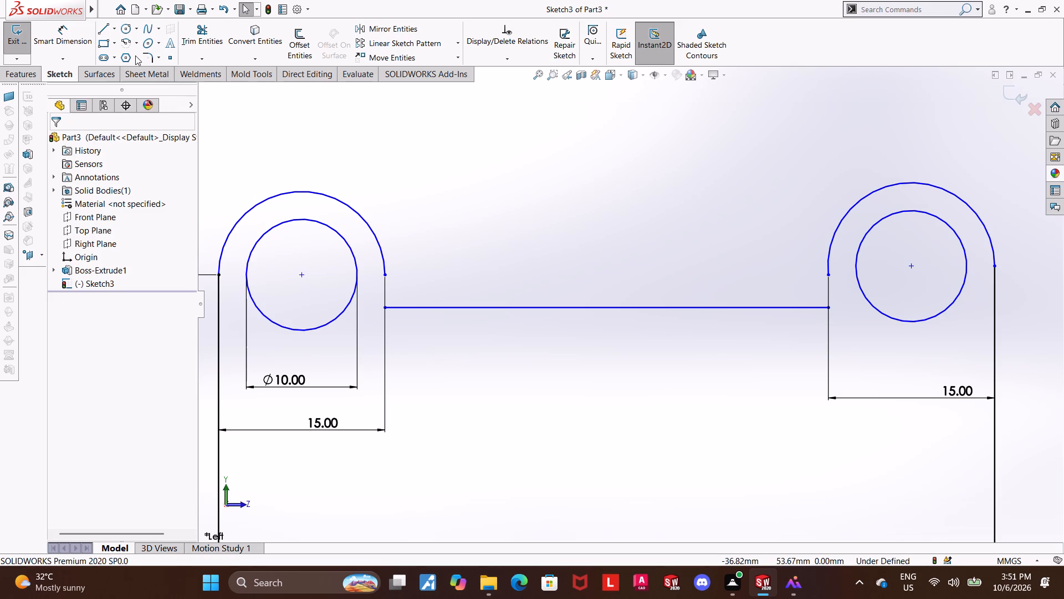
Sketch a vertical line of about 3 mm from the first arc's inner endpoint down to the horizontal line's end.
{"action": "left_click", "coordinate": [107, 29]}
{"action": "left_click", "coordinate": [385, 277]}
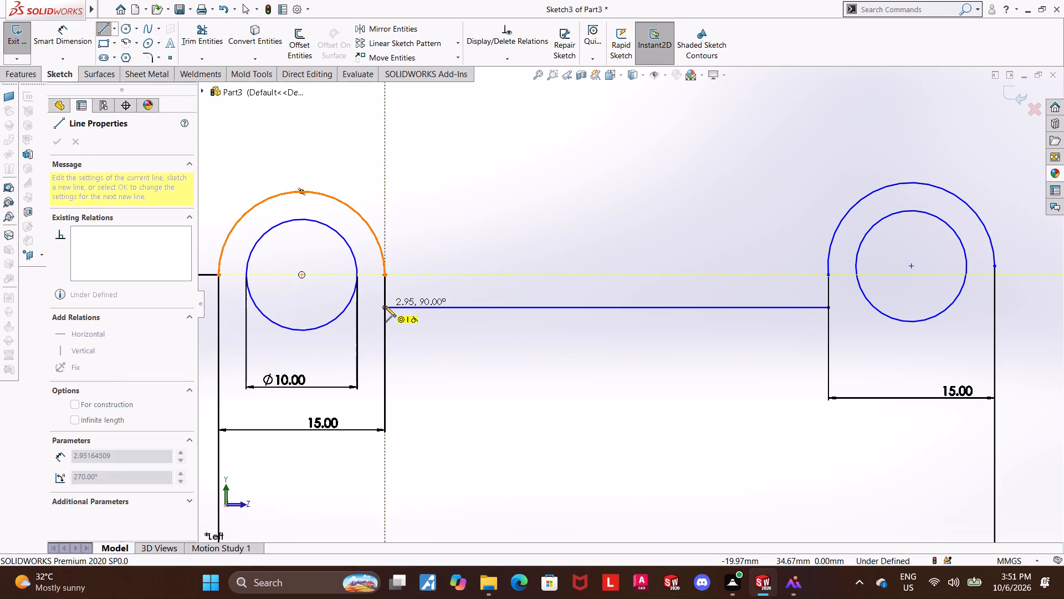
{"action": "left_click", "coordinate": [385, 306]}
{"action": "key", "text": "Escape"}
{"action": "key", "text": "Escape"}
{"action": "key", "text": "Escape"}
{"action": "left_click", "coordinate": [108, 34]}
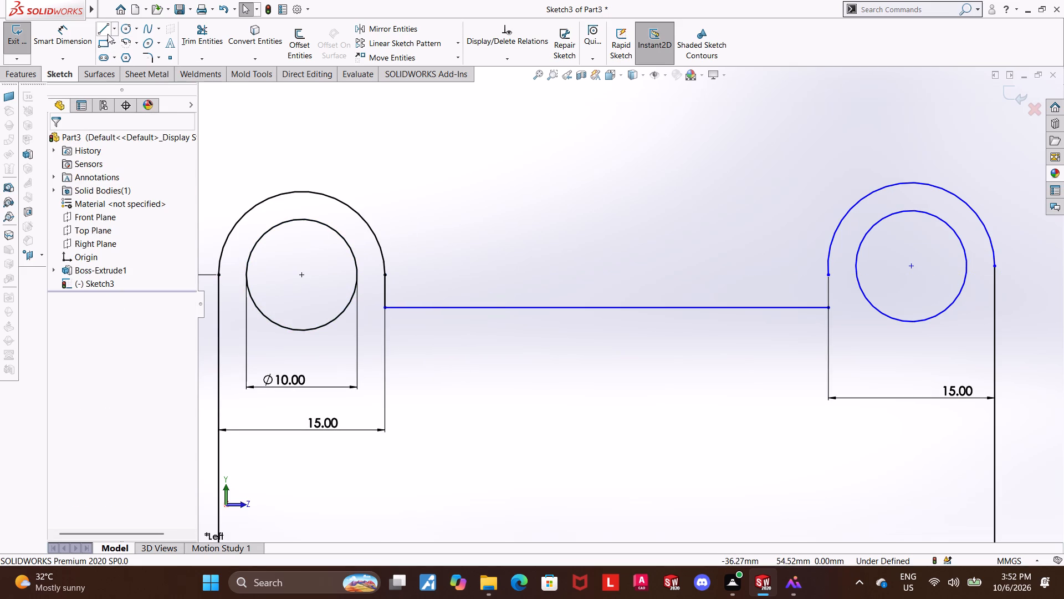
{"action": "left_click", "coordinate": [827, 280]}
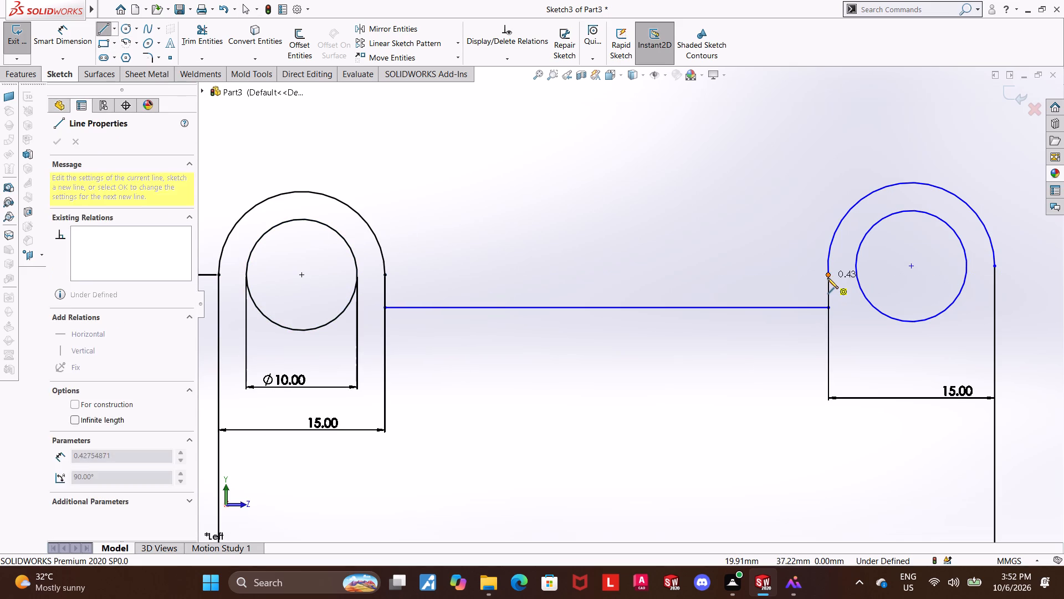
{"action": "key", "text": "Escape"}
Sketch a vertical line of about 3 mm from the second arc's inner endpoint down to the horizontal line's positive Z end.
{"action": "left_click", "coordinate": [99, 31]}
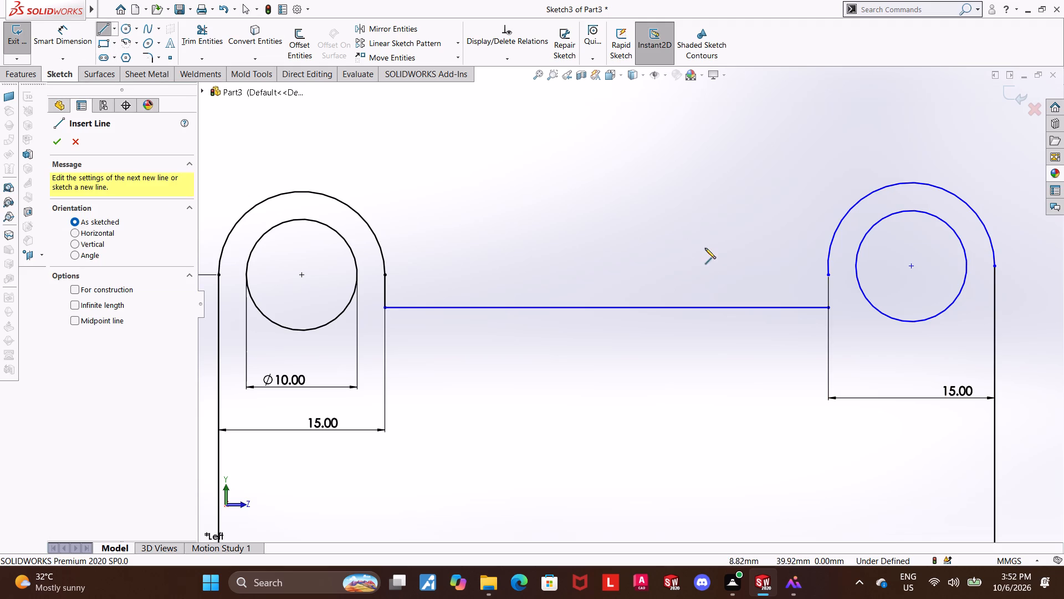
{"action": "left_click", "coordinate": [828, 274]}
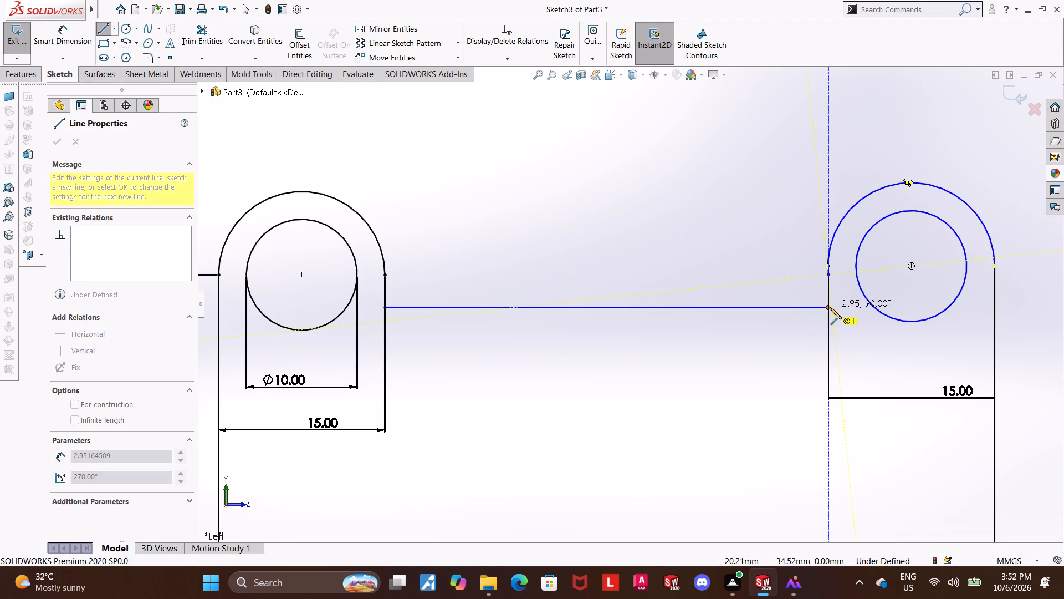
{"action": "left_click", "coordinate": [831, 308]}
{"action": "key", "text": "Escape"}
{"action": "key", "text": "Escape"}
{"action": "key", "text": "Escape"}
{"action": "key", "text": "Escape"}
{"action": "scroll", "coordinate": [727, 370], "scroll_direction": "up", "scroll_amount": 3}
{"action": "scroll", "coordinate": [608, 353], "scroll_direction": "down", "scroll_amount": 1}
{"action": "key", "text": "Escape"}
{"action": "key", "text": "Escape"}
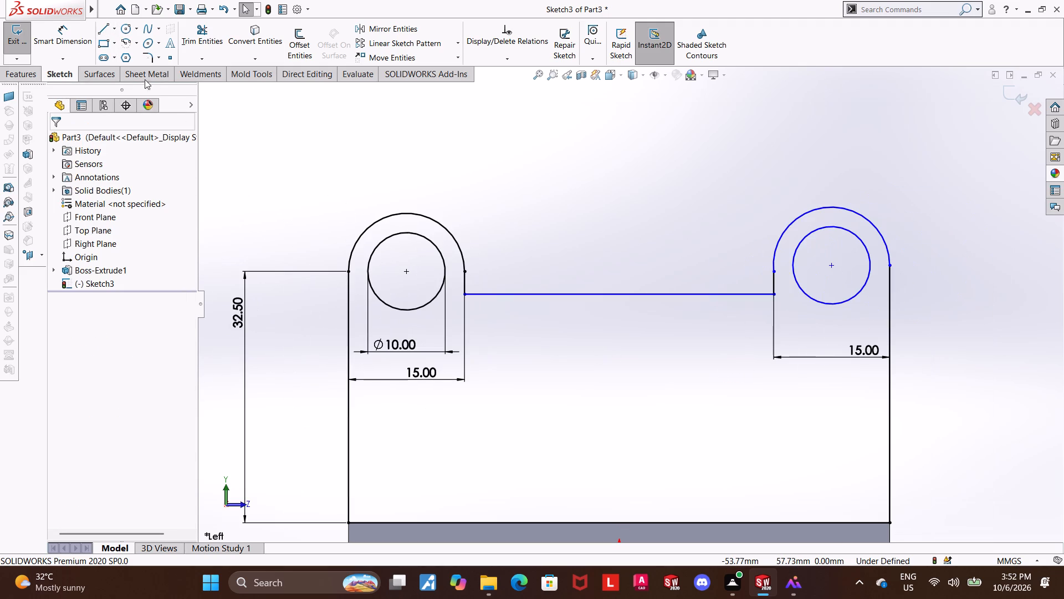
Dimension the horizontal connecting line 5 mm below the centre of the negative Z lug's hole.
{"action": "left_click", "coordinate": [76, 41]}
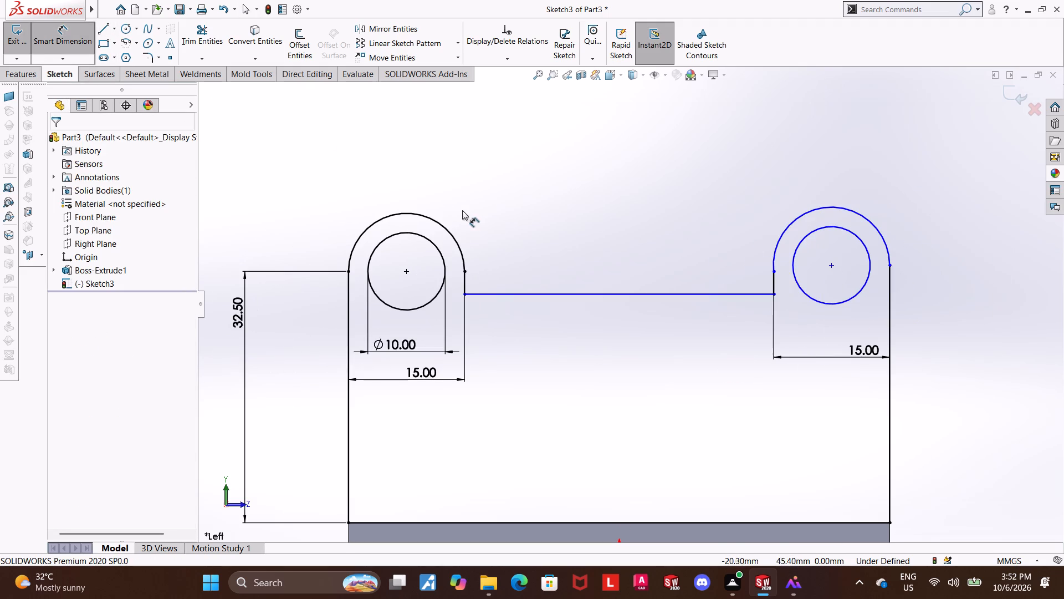
{"action": "left_click", "coordinate": [407, 270]}
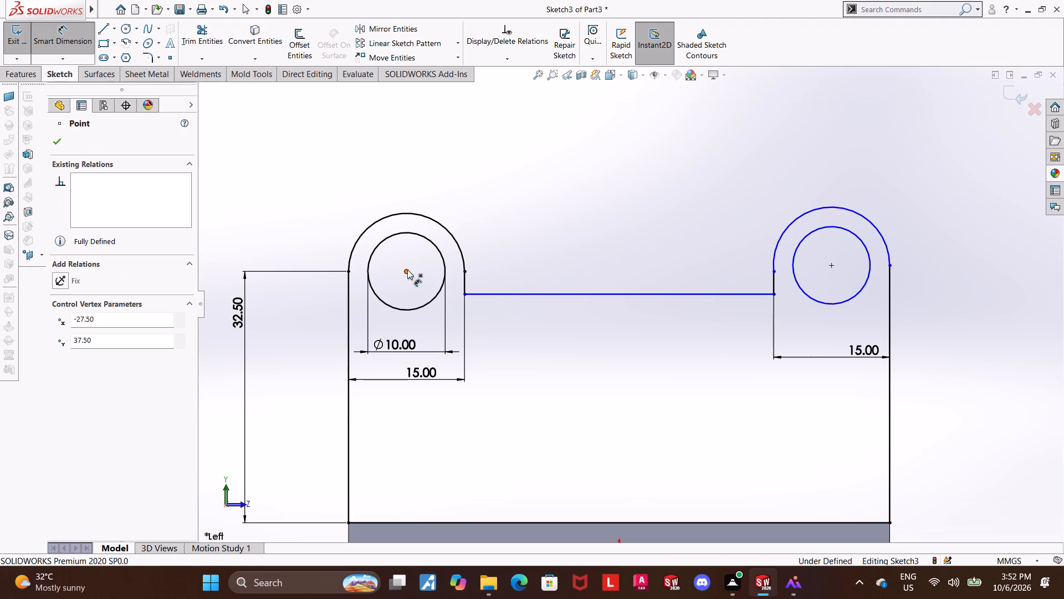
{"action": "left_click", "coordinate": [556, 296]}
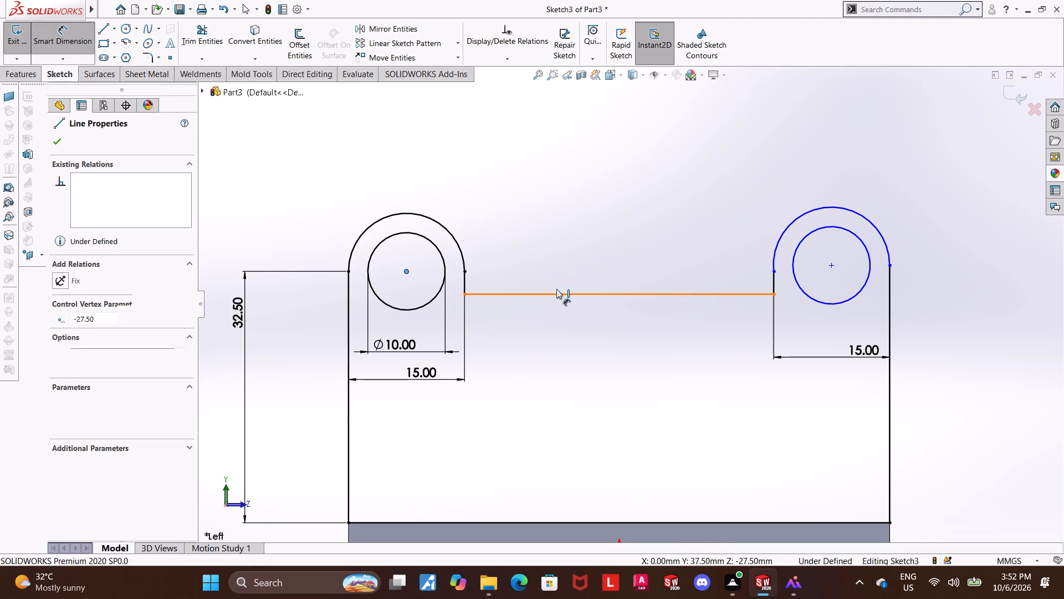
{"action": "left_click", "coordinate": [559, 281]}
{"action": "key", "text": "5"}
{"action": "key", "text": "Return"}
{"action": "key", "text": "Escape"}
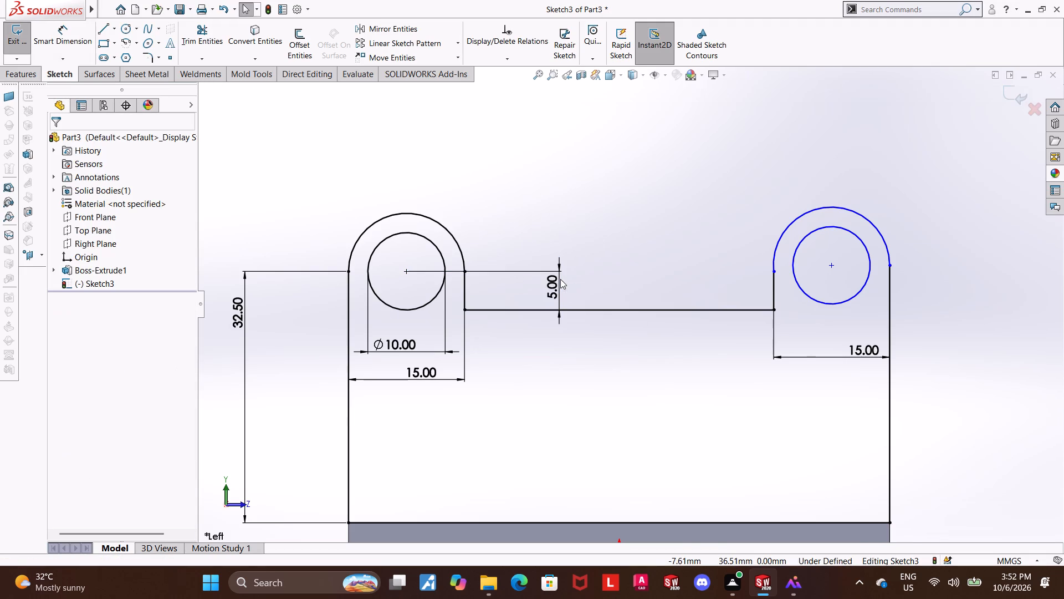
{"action": "key", "text": "Escape"}
{"action": "key", "text": "Escape"}
Add a horizontal relation between the centres of the two lug holes.
{"action": "left_click", "coordinate": [579, 242]}
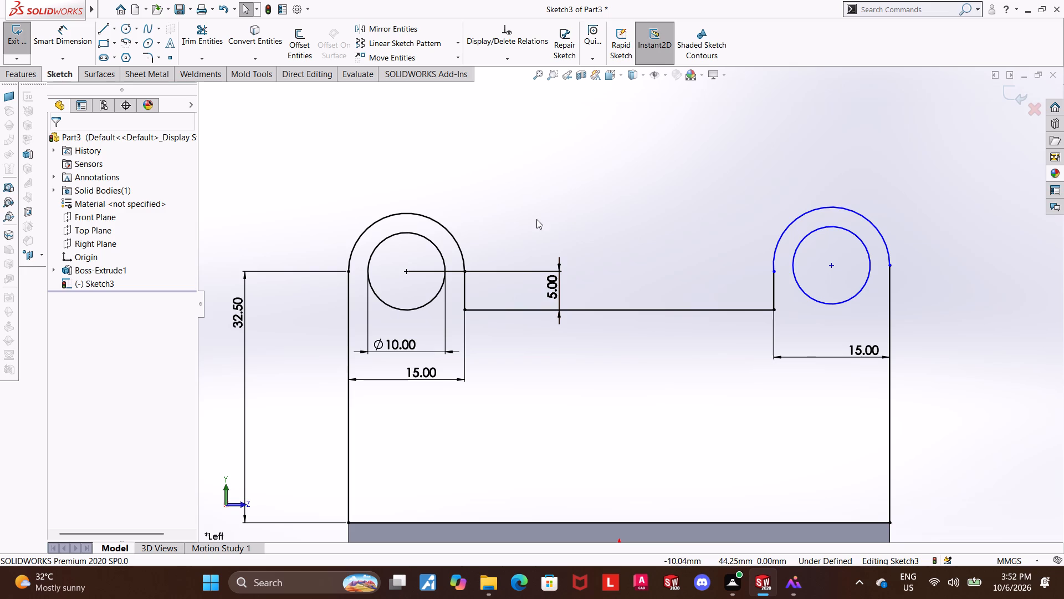
{"action": "left_click", "coordinate": [729, 188]}
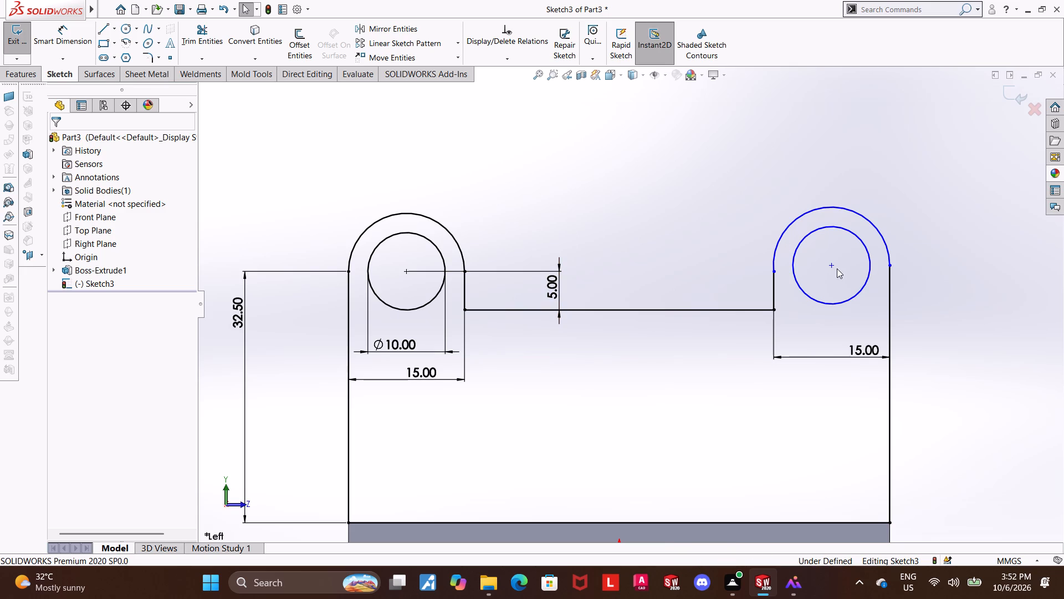
{"action": "left_click", "coordinate": [831, 267]}
{"action": "left_click", "coordinate": [409, 273], "text": "ctrl"}
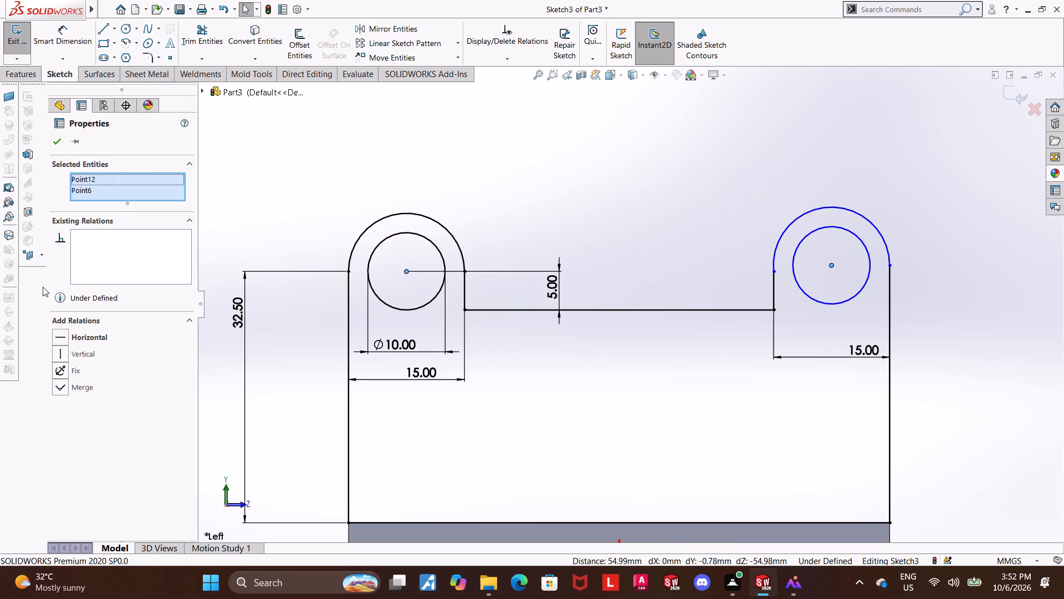
{"action": "left_click", "coordinate": [59, 337]}
{"action": "left_click", "coordinate": [737, 193]}
{"action": "key", "text": "Escape"}
{"action": "key", "text": "Escape"}
{"action": "key", "text": "Escape"}
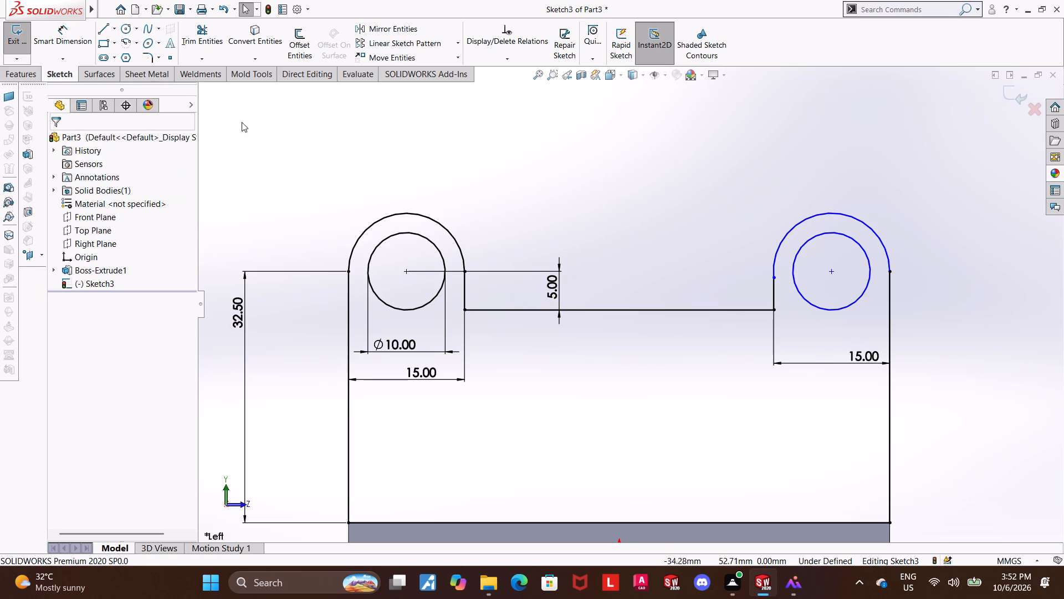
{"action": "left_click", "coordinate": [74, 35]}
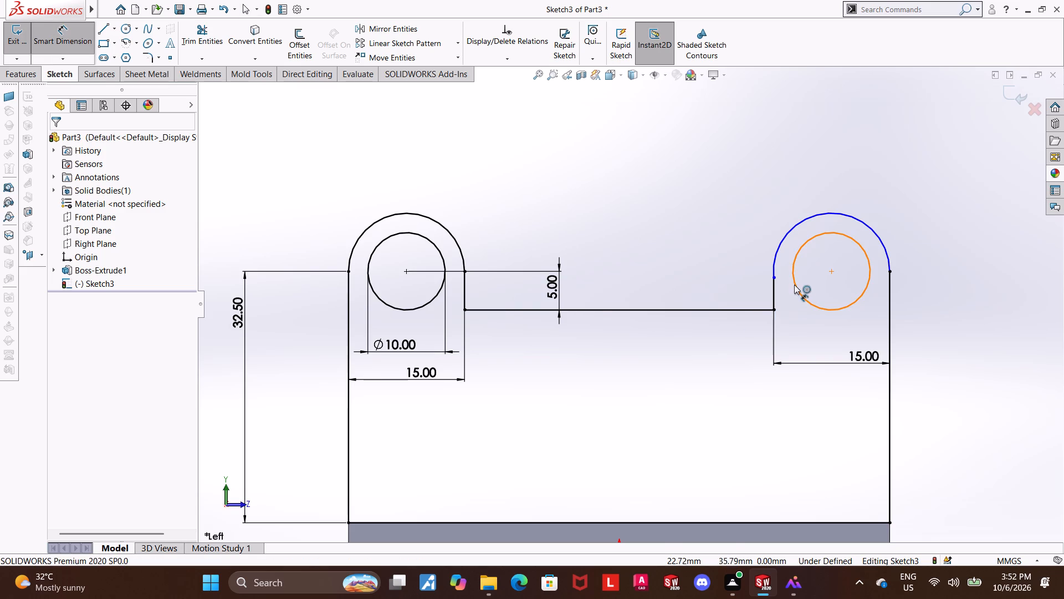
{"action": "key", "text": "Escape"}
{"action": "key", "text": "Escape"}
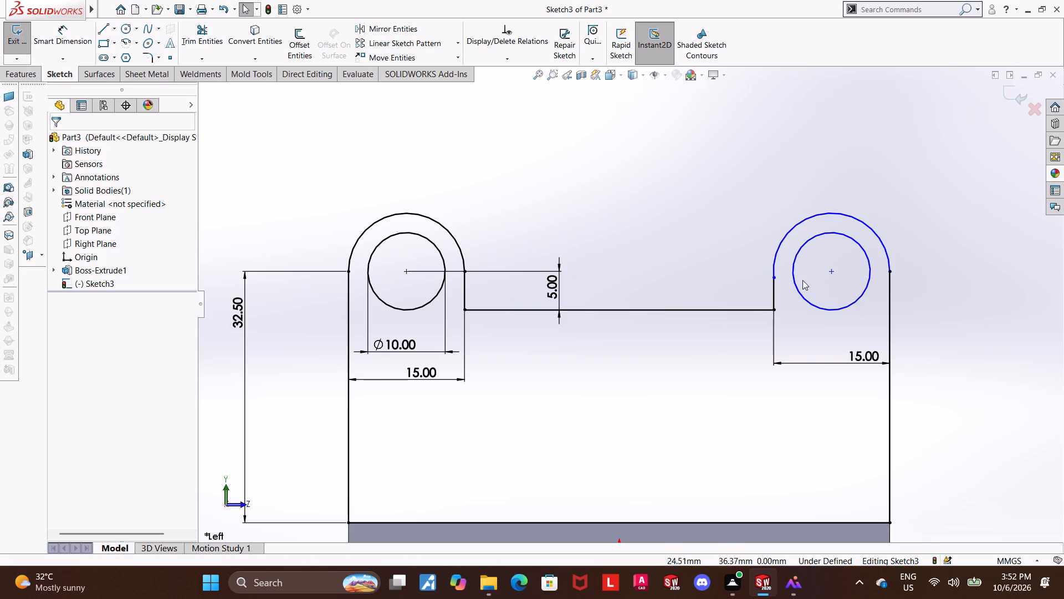
Add a horizontal relation between both endpoints of the positive Z lug's arc and its hole centre.
{"action": "left_click", "coordinate": [776, 279], "text": "ctrl"}
{"action": "left_click", "coordinate": [892, 271], "text": "ctrl"}
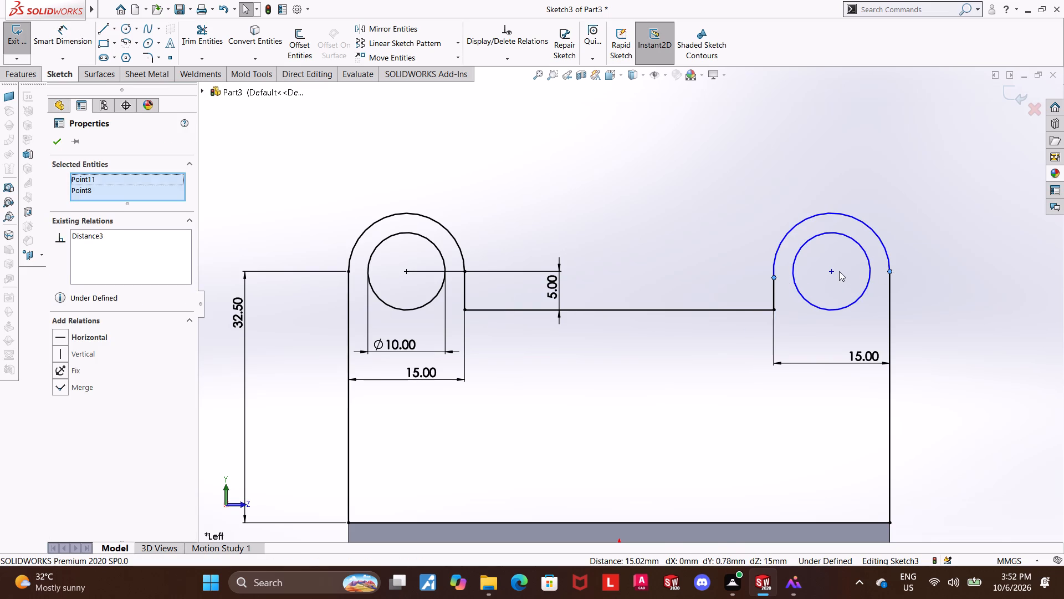
{"action": "left_click", "coordinate": [833, 271], "text": "ctrl"}
{"action": "left_click", "coordinate": [63, 348]}
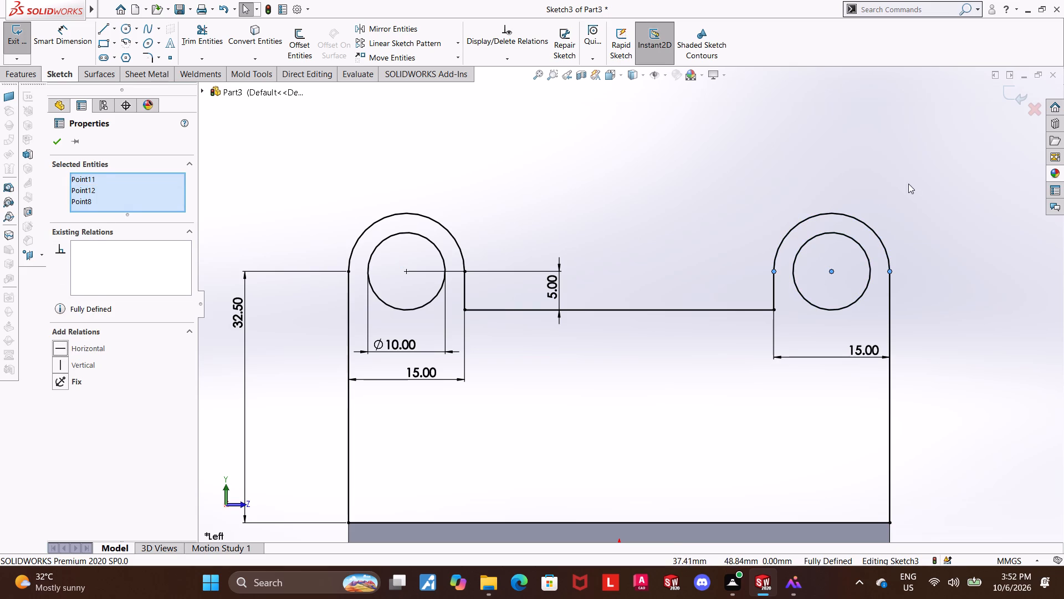
{"action": "left_click", "coordinate": [856, 208]}
{"action": "key", "text": "Escape"}
{"action": "key", "text": "Escape"}
{"action": "key", "text": "Escape"}
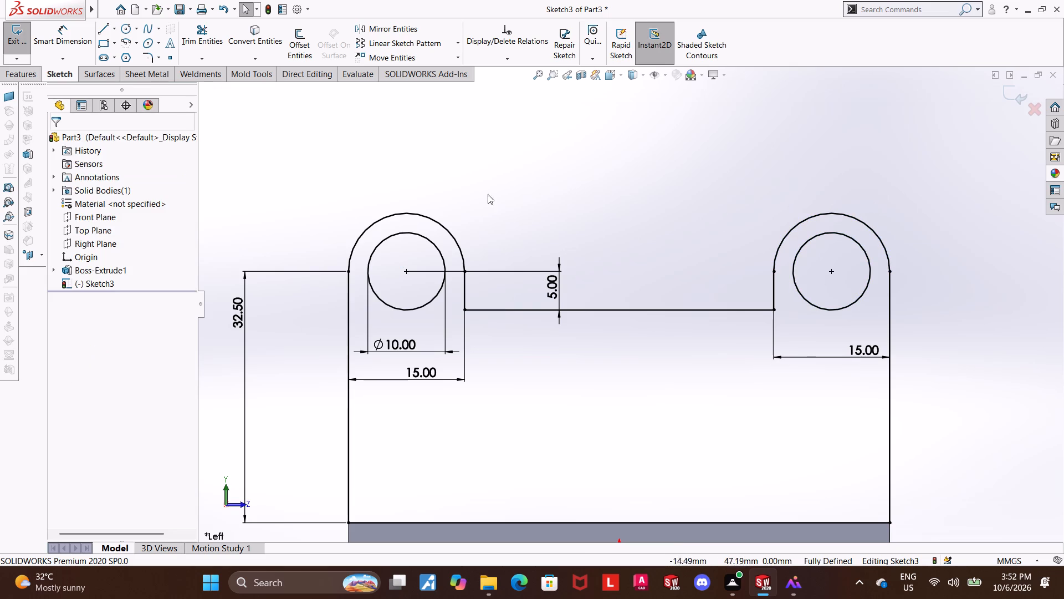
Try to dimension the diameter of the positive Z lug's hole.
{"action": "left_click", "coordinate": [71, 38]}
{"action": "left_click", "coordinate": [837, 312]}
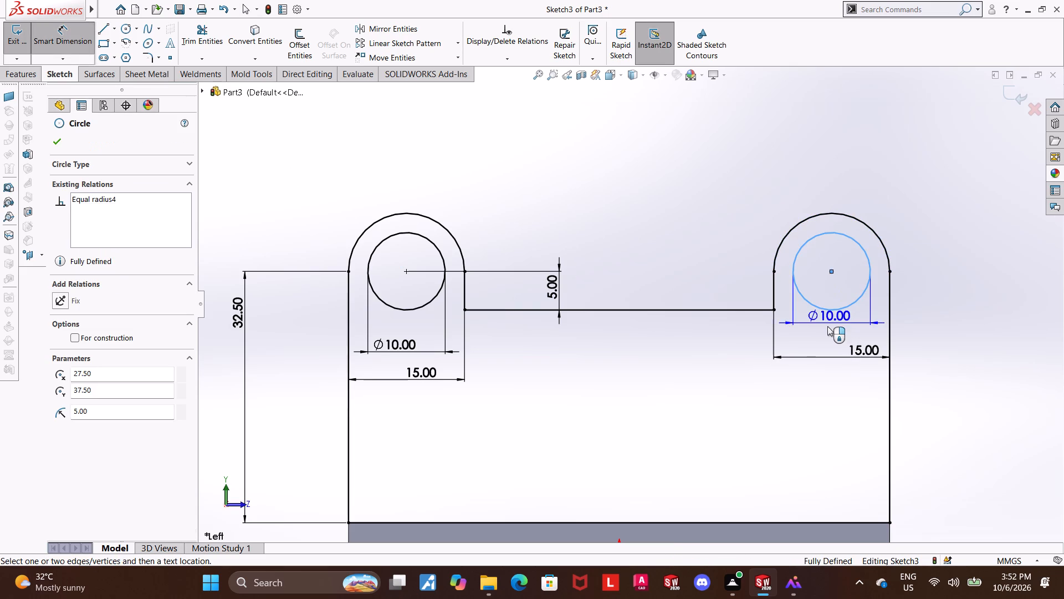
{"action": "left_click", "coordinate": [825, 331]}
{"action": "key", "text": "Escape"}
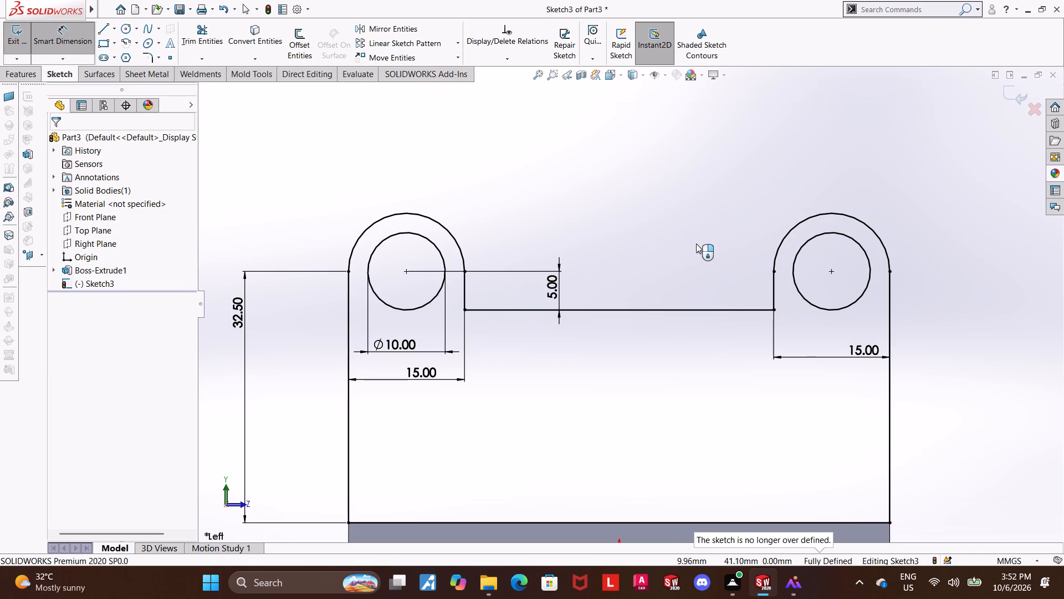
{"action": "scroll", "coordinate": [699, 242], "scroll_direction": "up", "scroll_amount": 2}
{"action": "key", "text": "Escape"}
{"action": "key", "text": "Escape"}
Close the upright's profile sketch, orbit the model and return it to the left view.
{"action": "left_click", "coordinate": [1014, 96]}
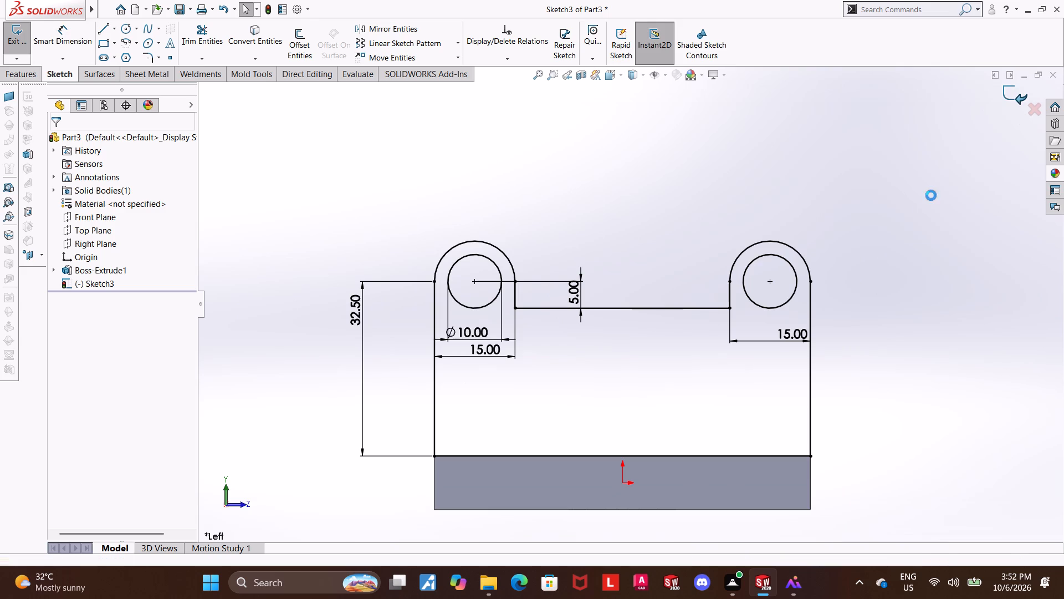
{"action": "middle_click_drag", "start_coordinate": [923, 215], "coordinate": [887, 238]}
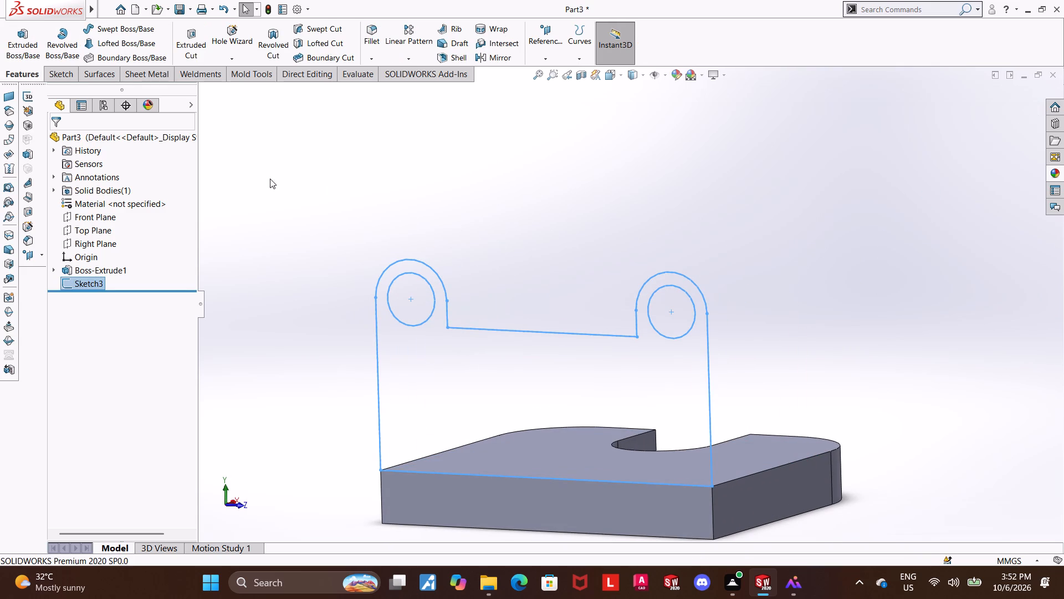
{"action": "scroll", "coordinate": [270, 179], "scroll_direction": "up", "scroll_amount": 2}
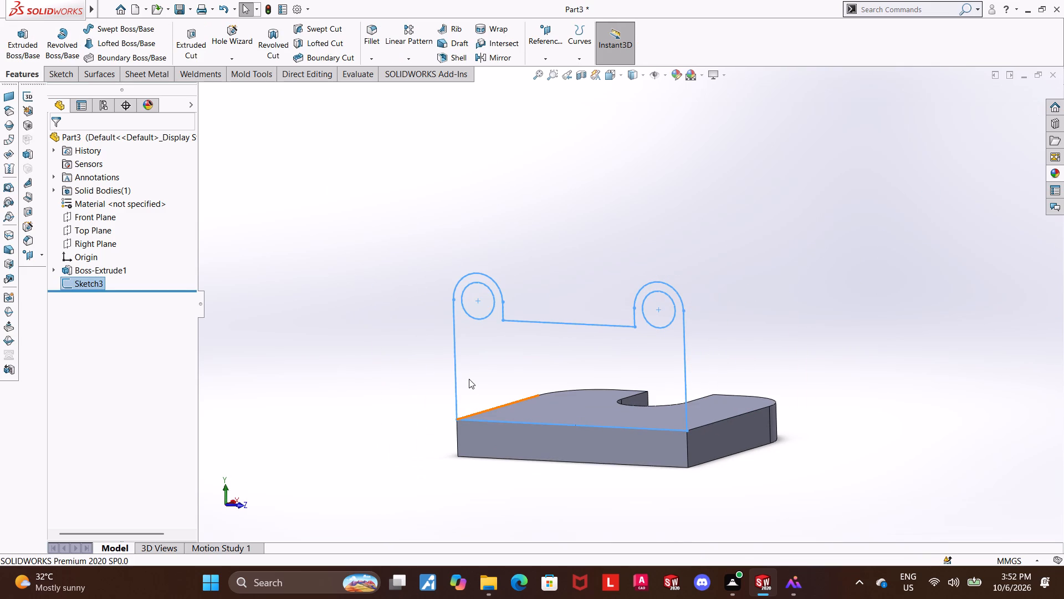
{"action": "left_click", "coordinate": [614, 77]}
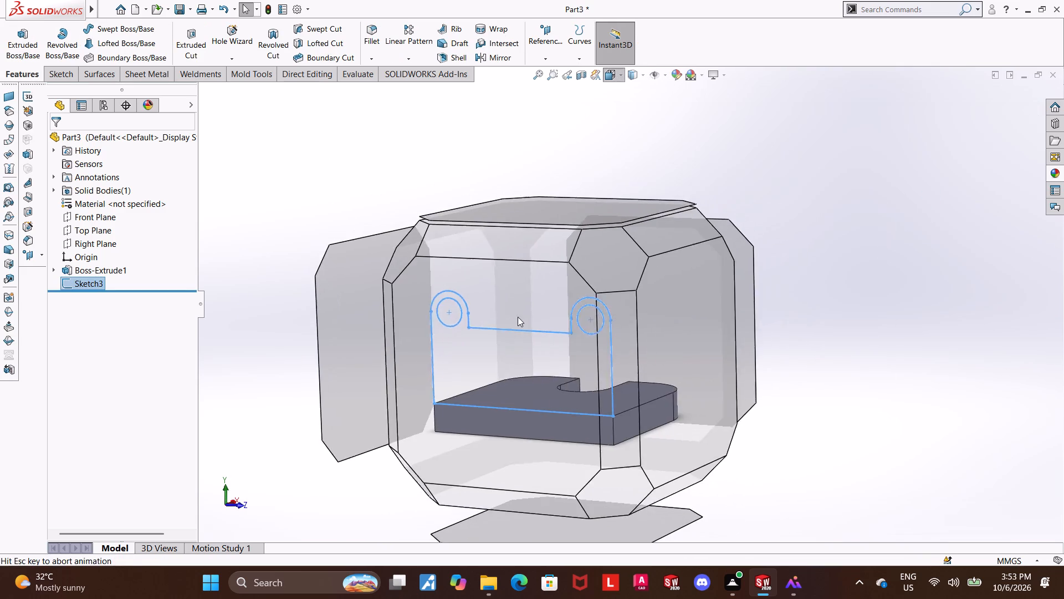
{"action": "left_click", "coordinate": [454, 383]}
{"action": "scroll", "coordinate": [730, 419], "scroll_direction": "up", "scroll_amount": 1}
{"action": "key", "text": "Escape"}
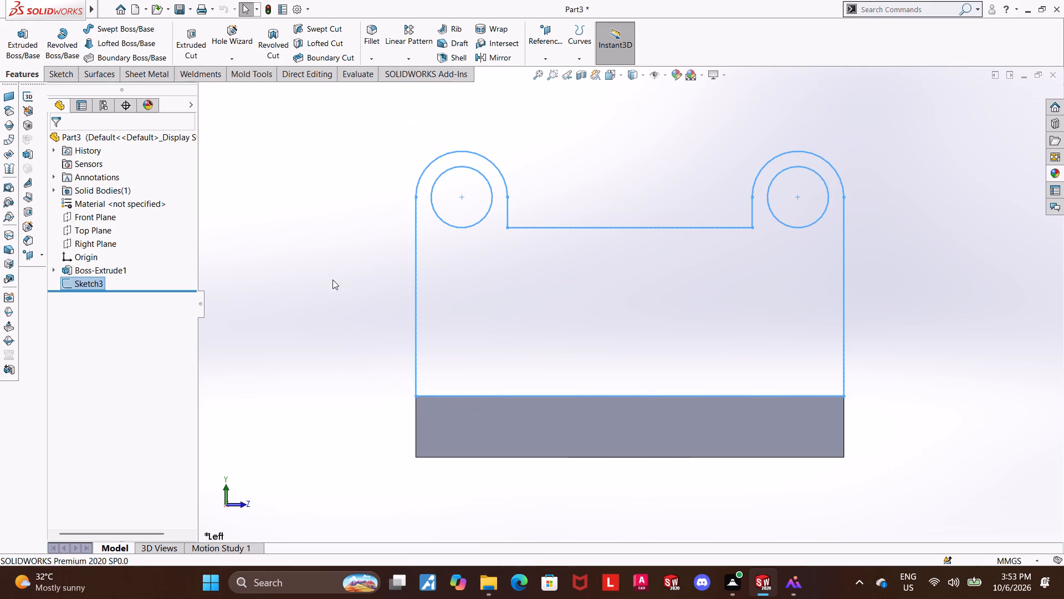
Reopen Sketch3 for editing and trim away the profile's bottom line along the base's top edge.
{"action": "left_click", "coordinate": [85, 286]}
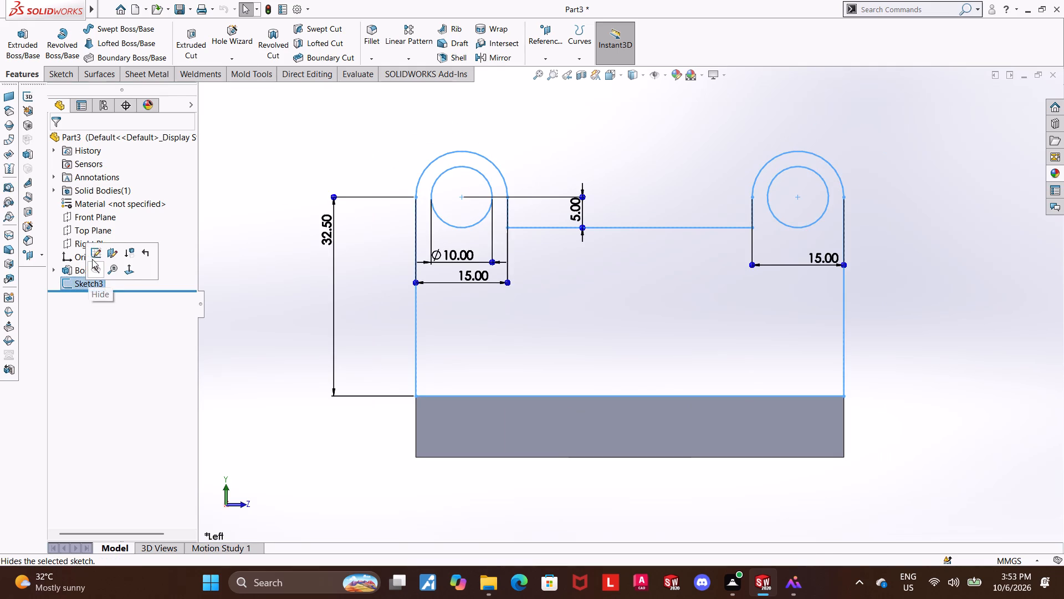
{"action": "left_click", "coordinate": [92, 259]}
{"action": "left_click", "coordinate": [198, 39]}
{"action": "left_click_drag", "start_coordinate": [598, 376], "coordinate": [591, 401]}
{"action": "key", "text": "Escape"}
Close the profile around the base's end face with a 10 mm vertical line on each side and a bottom line, and exit the sketch.
{"action": "double_click", "coordinate": [108, 29]}
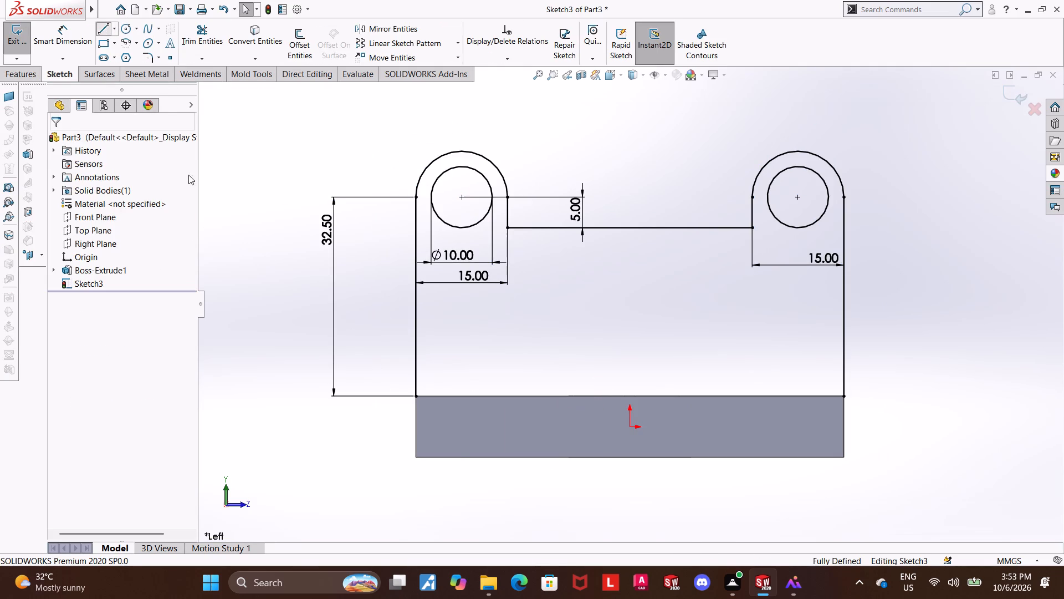
{"action": "left_click", "coordinate": [414, 396]}
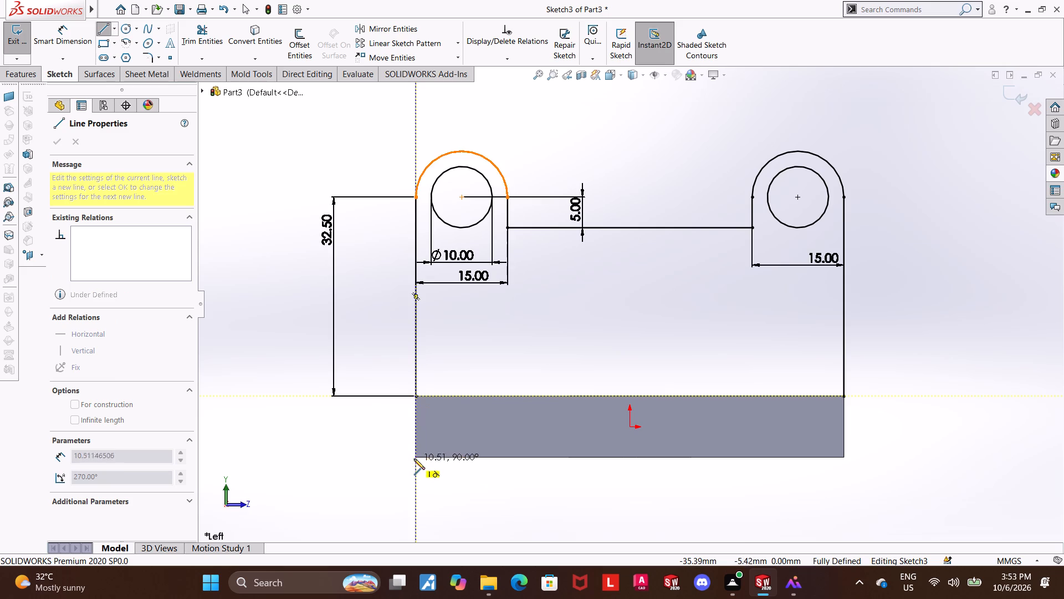
{"action": "left_click", "coordinate": [417, 456]}
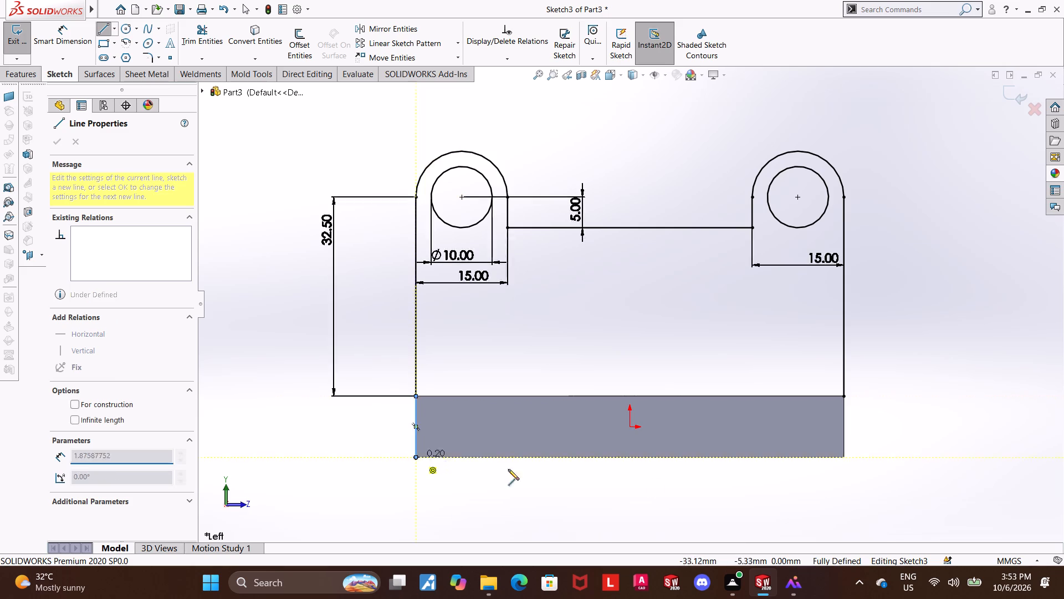
{"action": "left_click", "coordinate": [845, 455]}
{"action": "left_click", "coordinate": [845, 398]}
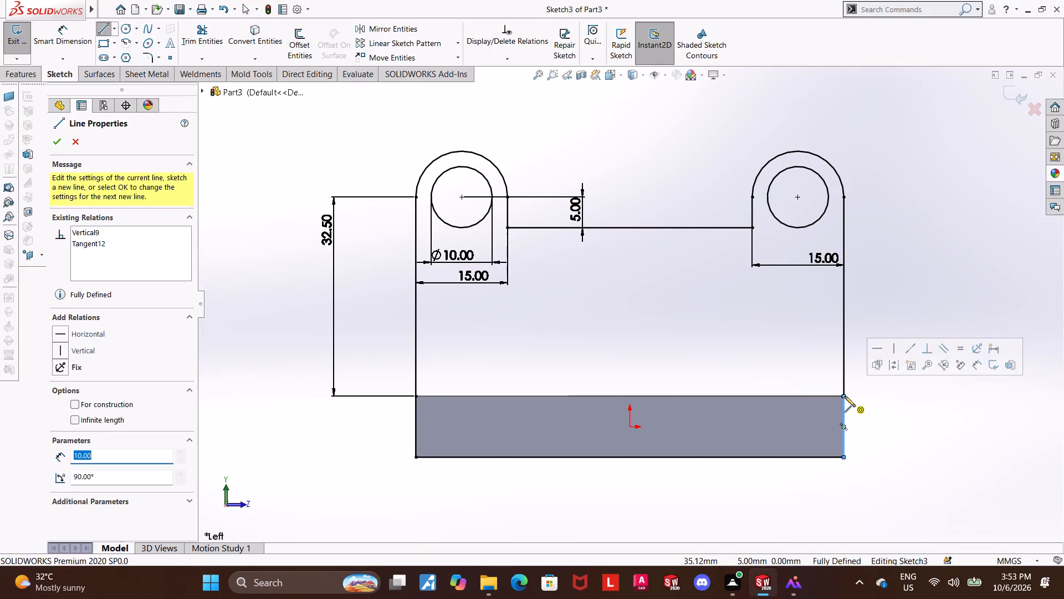
{"action": "key", "text": "Escape"}
{"action": "key", "text": "Escape"}
{"action": "key", "text": "Escape"}
{"action": "key", "text": "Escape"}
{"action": "left_click", "coordinate": [1012, 92]}
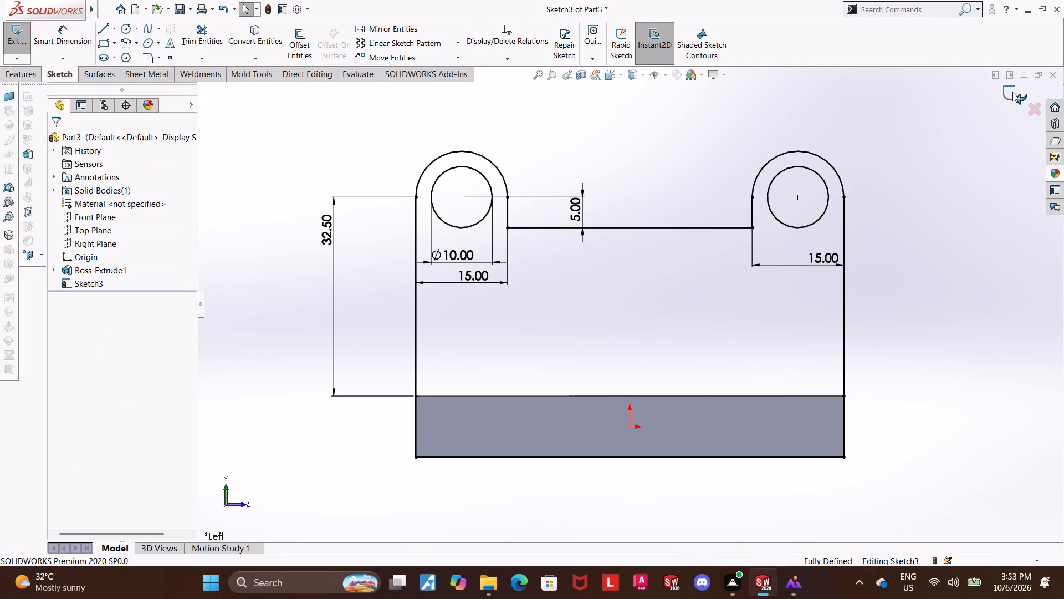
Extrude the two-lug upright profile Sketch3 by 12 mm away from the base, checking the thickness against the reference drawing.
{"action": "middle_click_drag", "start_coordinate": [354, 234], "coordinate": [339, 231]}
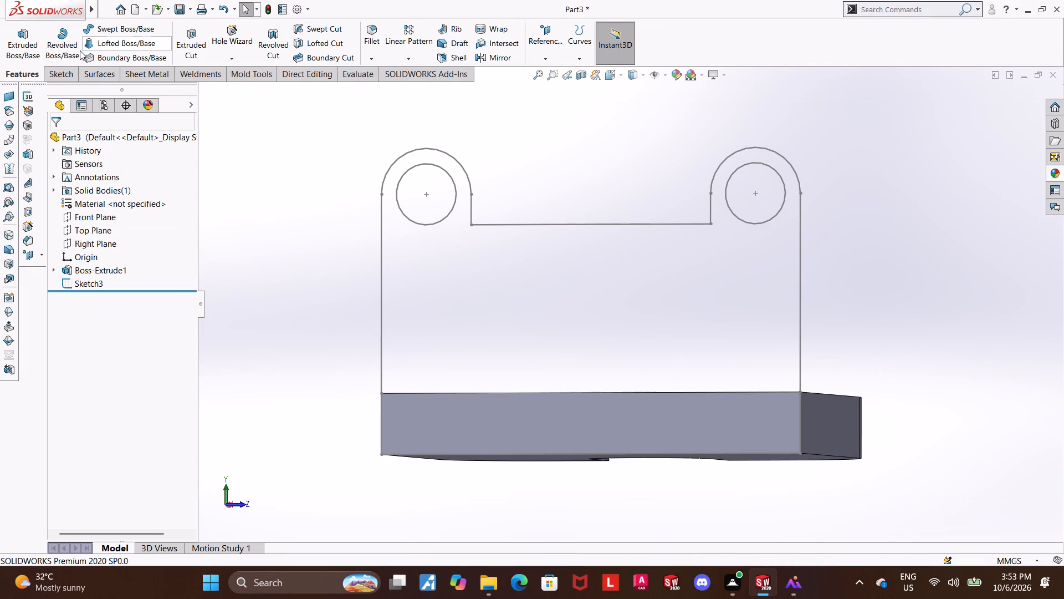
{"action": "left_click", "coordinate": [31, 38]}
{"action": "left_click", "coordinate": [201, 95]}
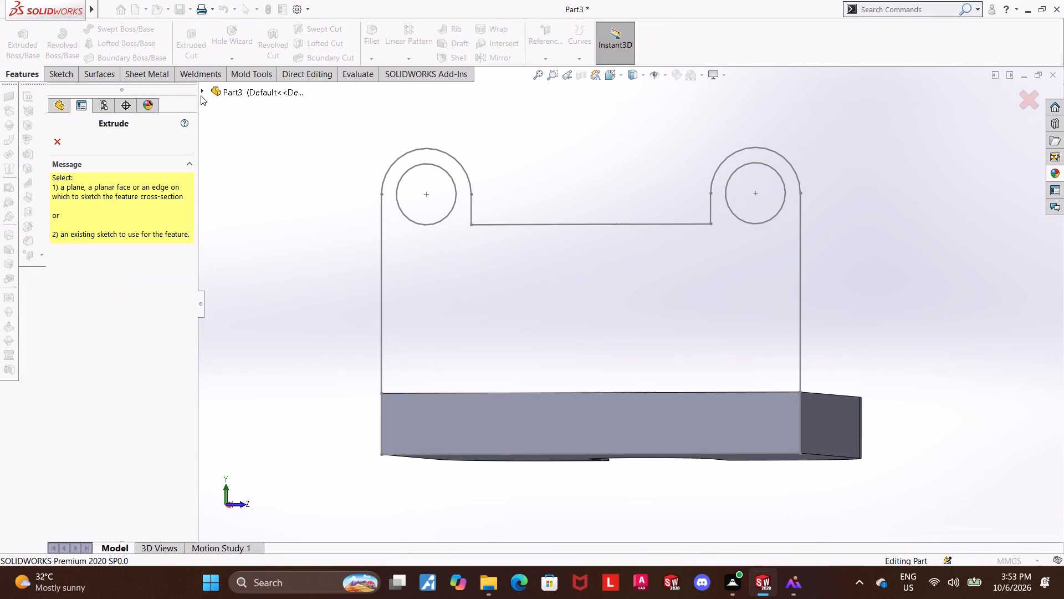
{"action": "left_click", "coordinate": [244, 235]}
{"action": "middle_click_drag", "start_coordinate": [280, 328], "coordinate": [269, 331]}
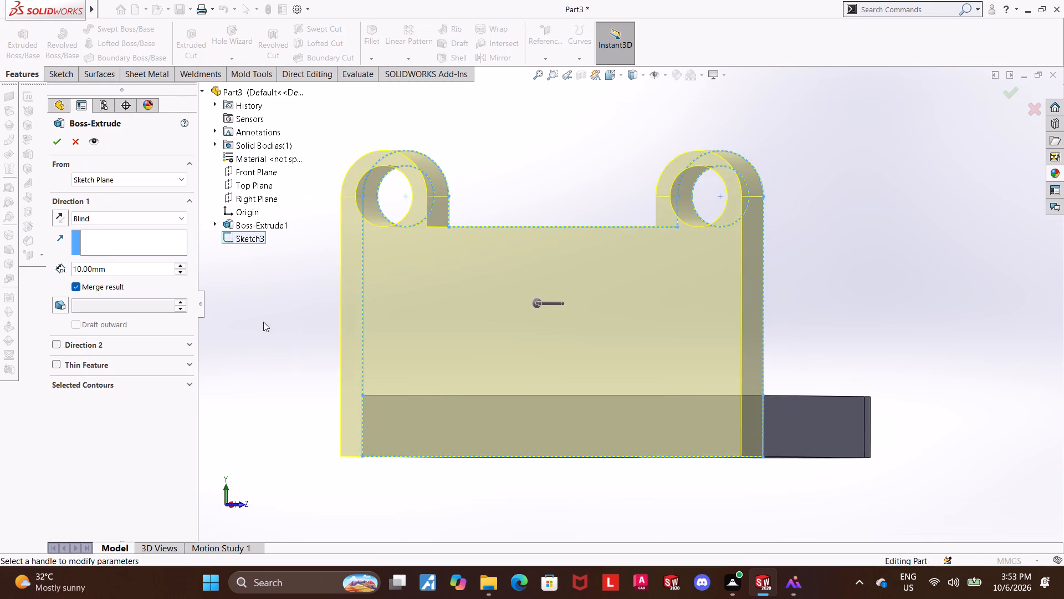
{"action": "middle_click_drag", "start_coordinate": [263, 322], "coordinate": [249, 347]}
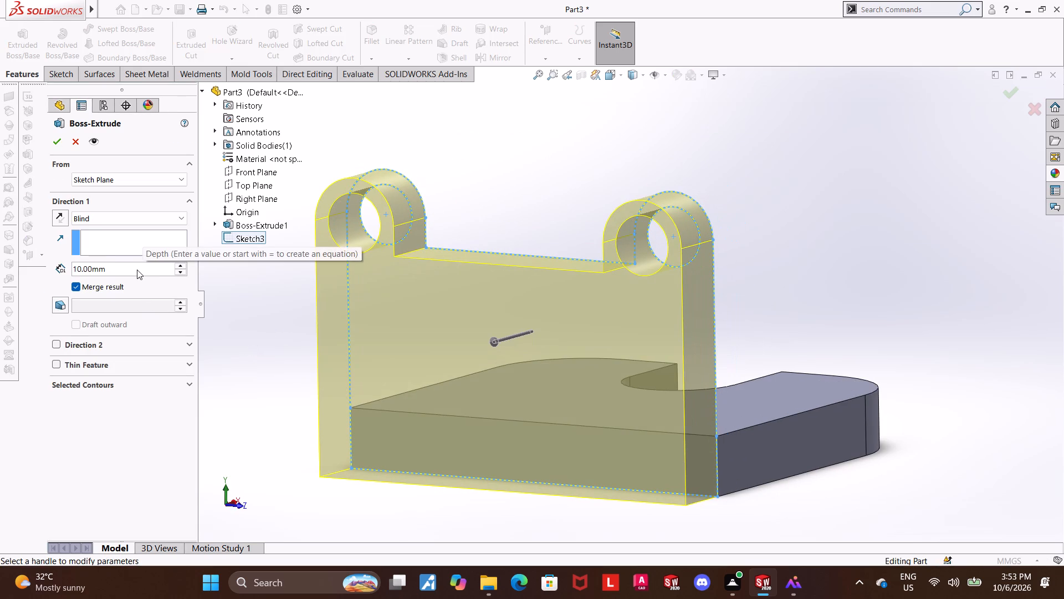
{"action": "double_click", "coordinate": [137, 270]}
{"action": "type", "text": "12"}
{"action": "key", "text": "Return"}
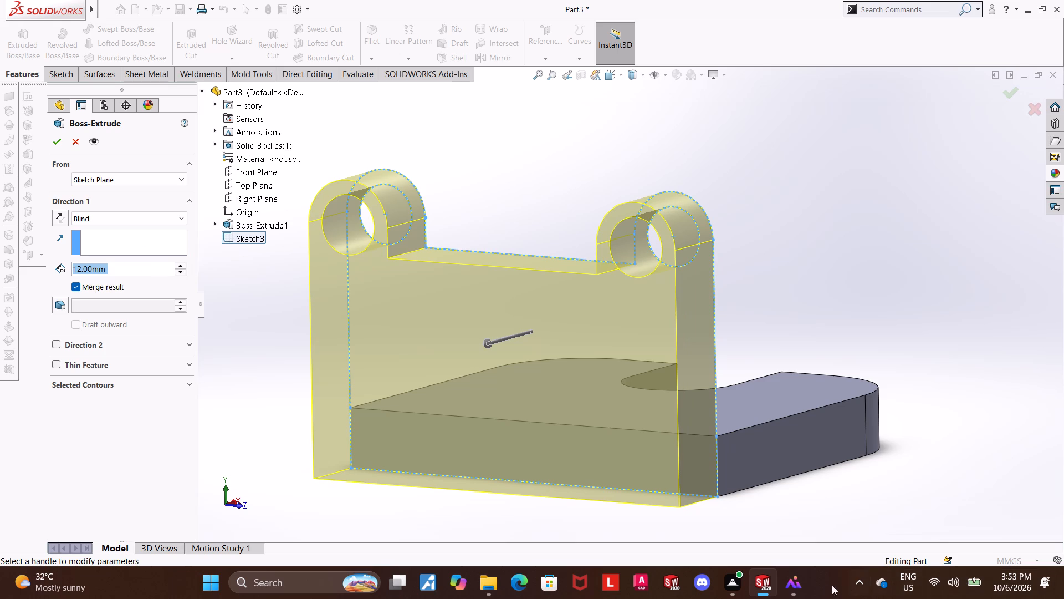
{"action": "left_click", "coordinate": [796, 583]}
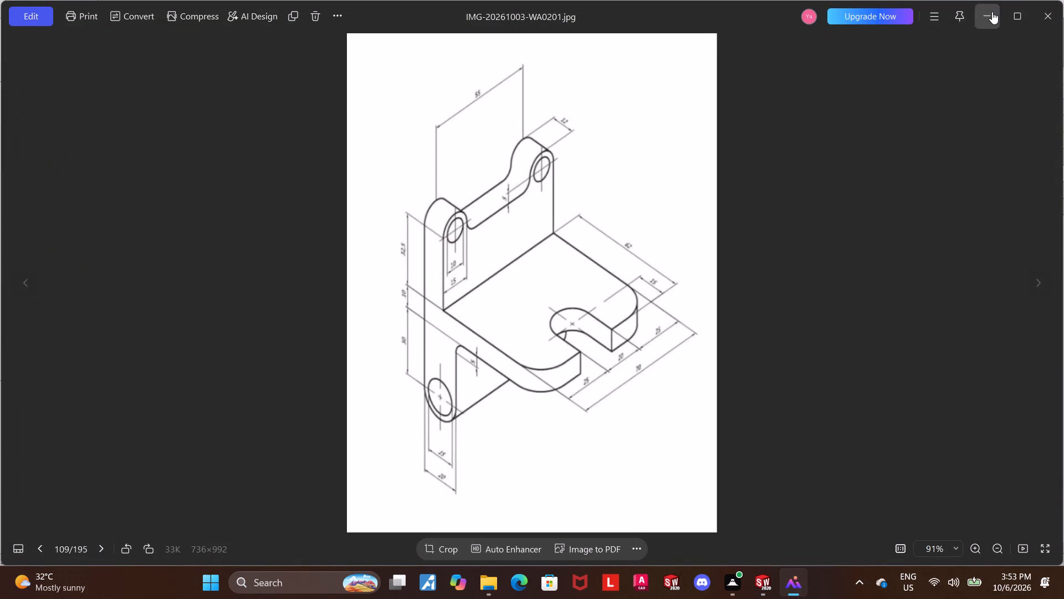
{"action": "left_click", "coordinate": [992, 12]}
{"action": "left_click", "coordinate": [51, 136]}
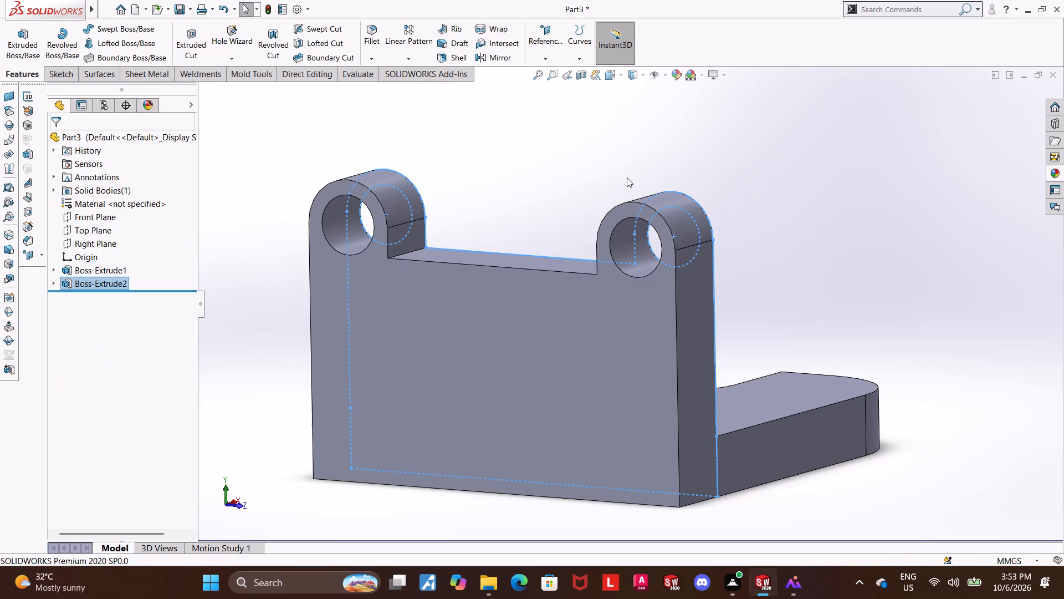
{"action": "left_click", "coordinate": [627, 177]}
Fillet the two inner corners where the lugs meet the upright's recessed top edge with a 5 mm radius.
{"action": "middle_click_drag", "start_coordinate": [560, 154], "coordinate": [560, 171]}
{"action": "left_click", "coordinate": [373, 38]}
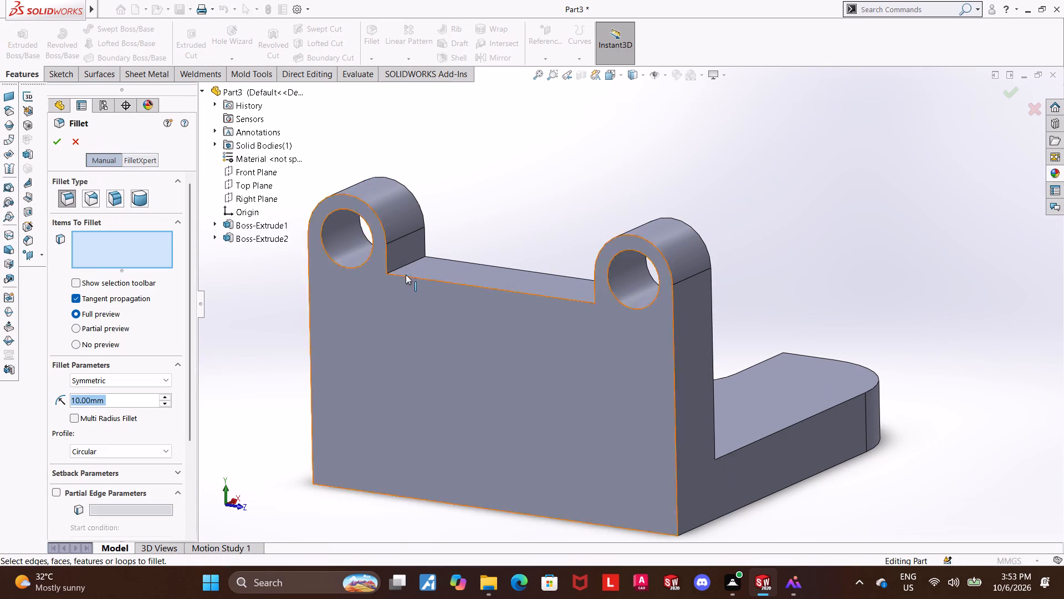
{"action": "left_click", "coordinate": [404, 266]}
{"action": "middle_click_drag", "start_coordinate": [561, 196], "coordinate": [611, 245]}
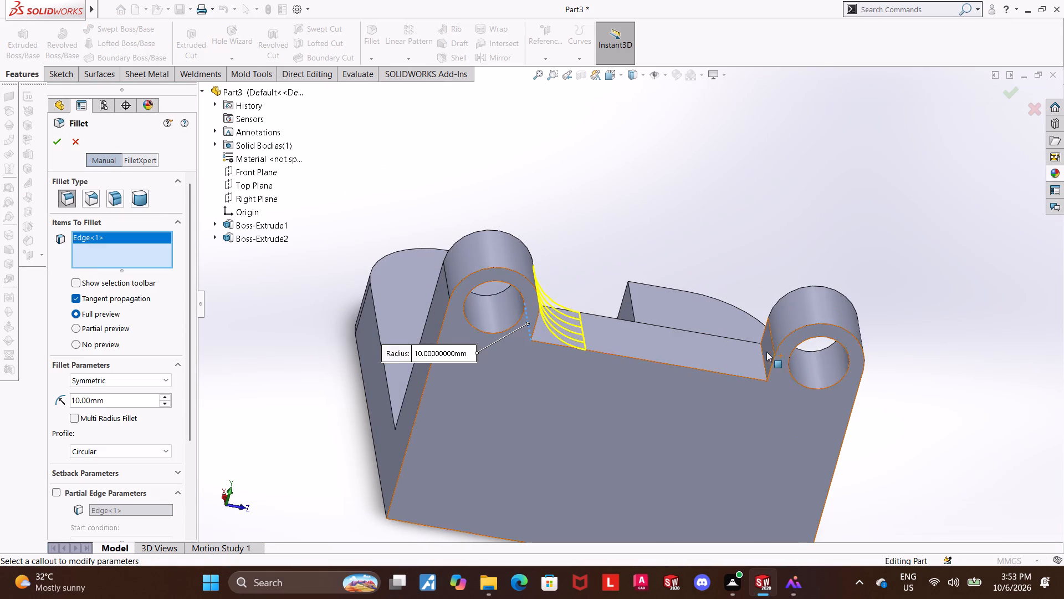
{"action": "left_click", "coordinate": [763, 357]}
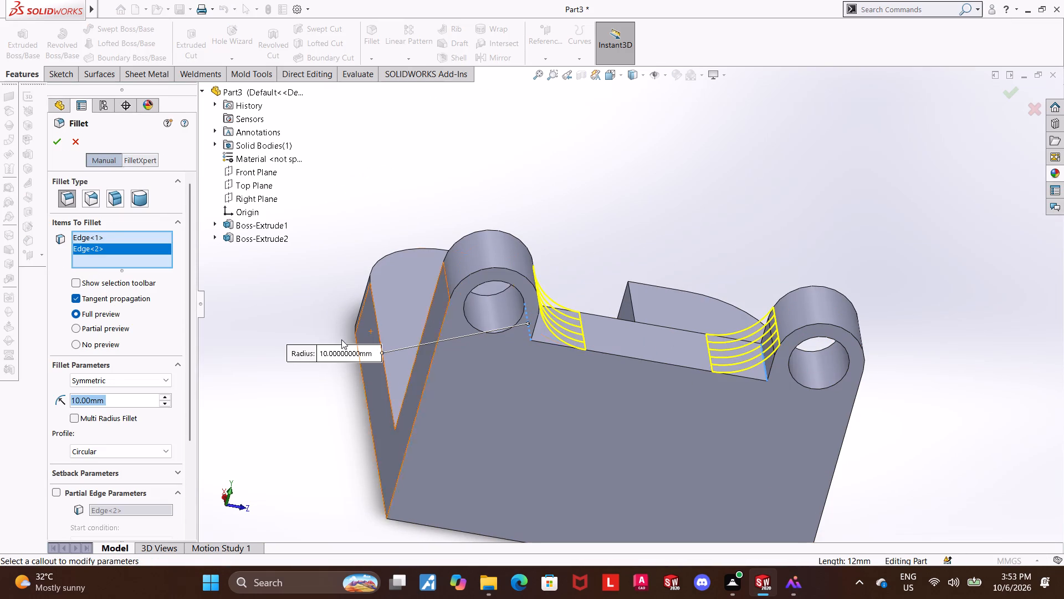
{"action": "key", "text": "5"}
{"action": "key", "text": "Return"}
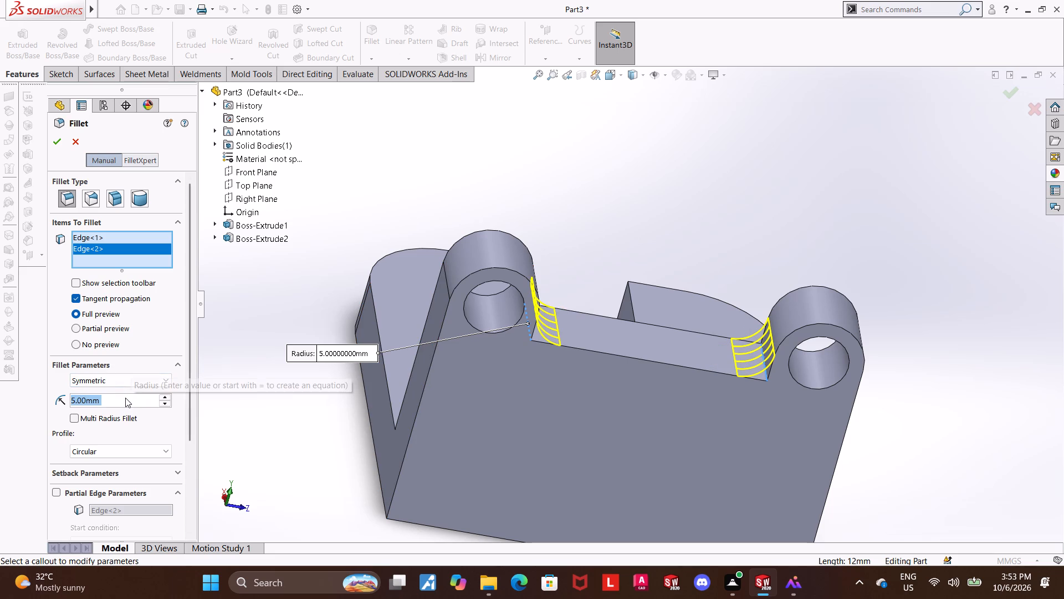
{"action": "left_click", "coordinate": [60, 148]}
{"action": "left_click", "coordinate": [1062, 311]}
Examine the filleted upright and slotted base from several sides.
{"action": "middle_click_drag", "start_coordinate": [843, 316], "coordinate": [531, 298]}
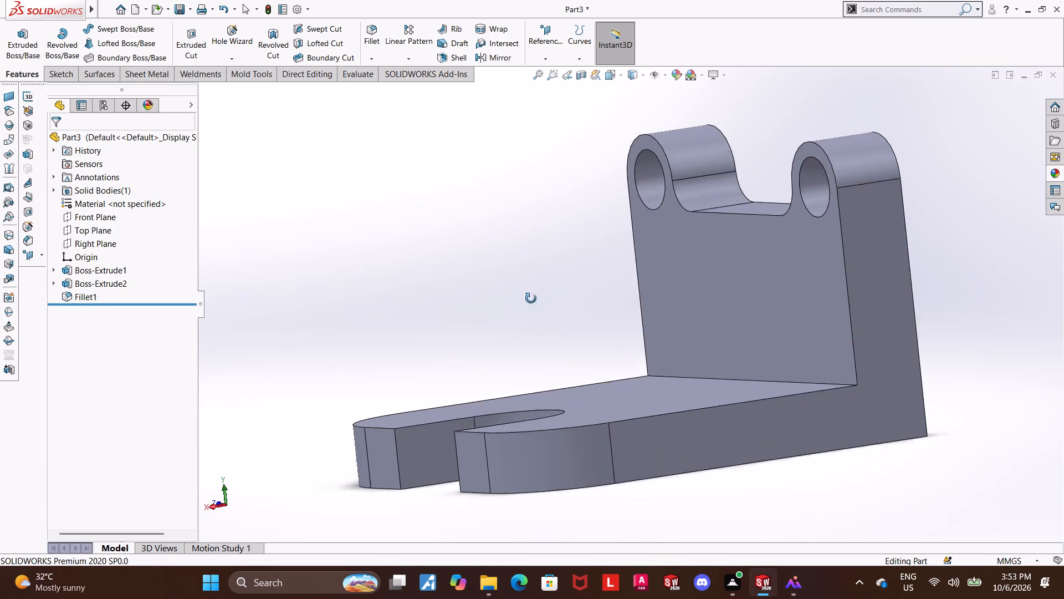
{"action": "middle_click_drag", "start_coordinate": [531, 298], "coordinate": [705, 359]}
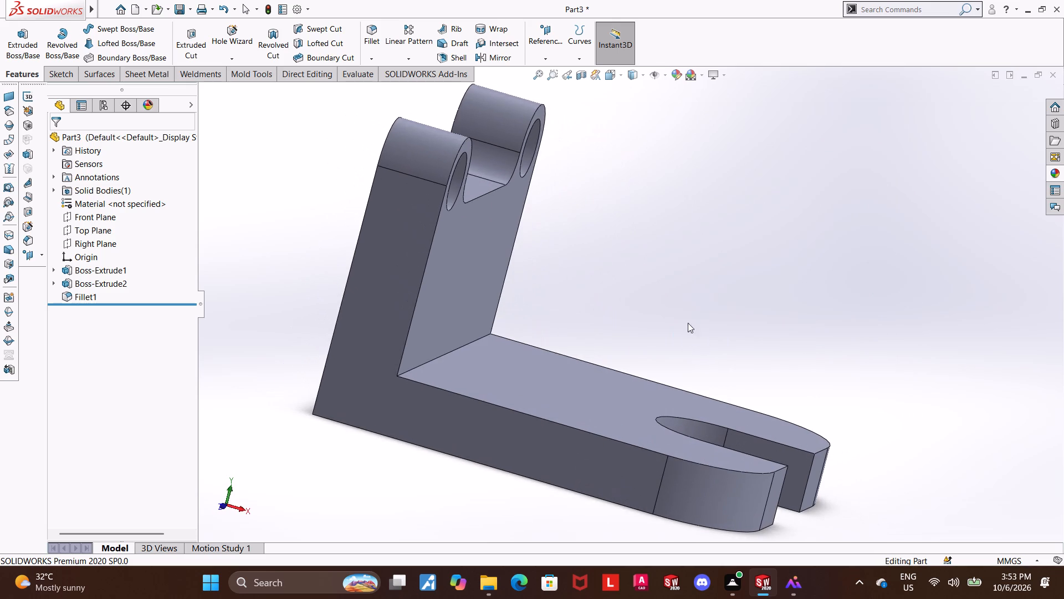
{"action": "middle_click_drag", "start_coordinate": [687, 311], "coordinate": [650, 333]}
{"action": "scroll", "coordinate": [618, 327], "scroll_direction": "up", "scroll_amount": 3}
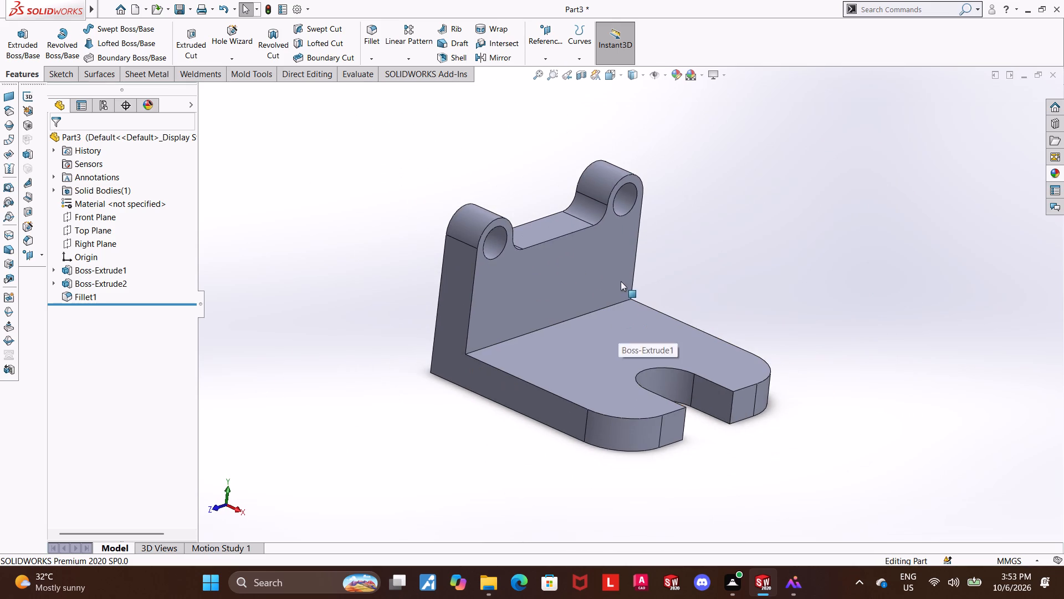
{"action": "scroll", "coordinate": [634, 273], "scroll_direction": "down", "scroll_amount": 1}
{"action": "scroll", "coordinate": [583, 174], "scroll_direction": "down", "scroll_amount": 2}
{"action": "middle_click_drag", "start_coordinate": [624, 227], "coordinate": [588, 233]}
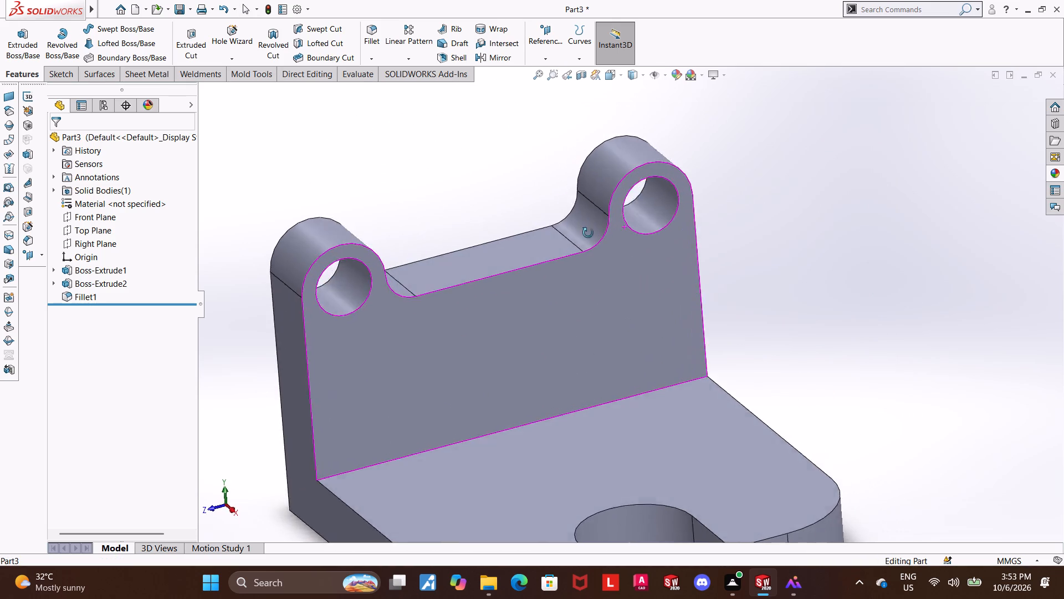
{"action": "middle_click_drag", "start_coordinate": [588, 233], "coordinate": [576, 242]}
{"action": "scroll", "coordinate": [582, 245], "scroll_direction": "up", "scroll_amount": 1}
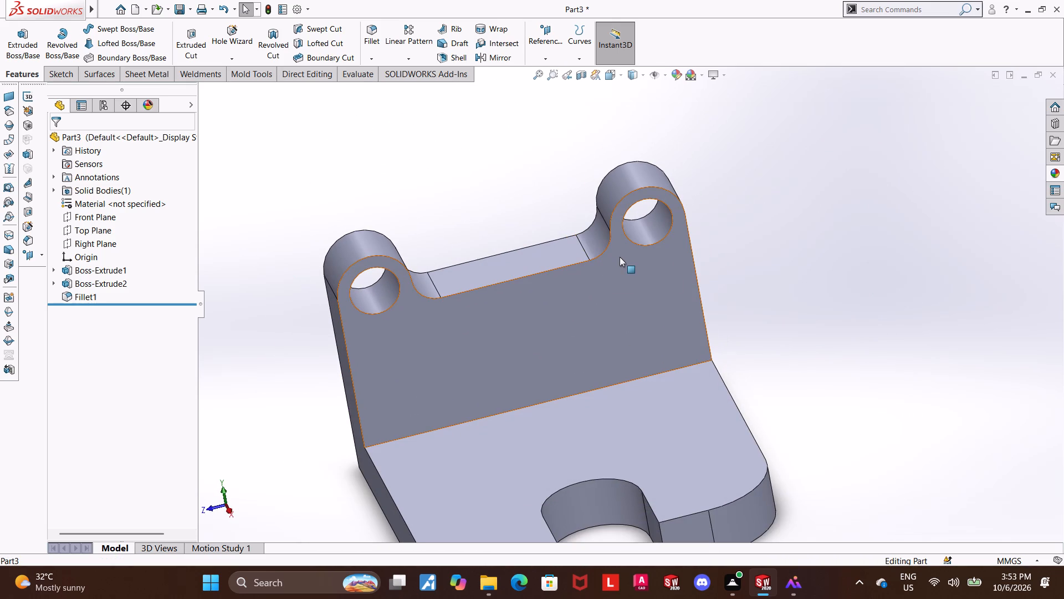
Reopen Sketch3, check the distance between the two lug hole centres with a trial dimension, and exit the sketch.
{"action": "left_click", "coordinate": [52, 280]}
{"action": "left_click", "coordinate": [81, 297]}
{"action": "left_click", "coordinate": [124, 284]}
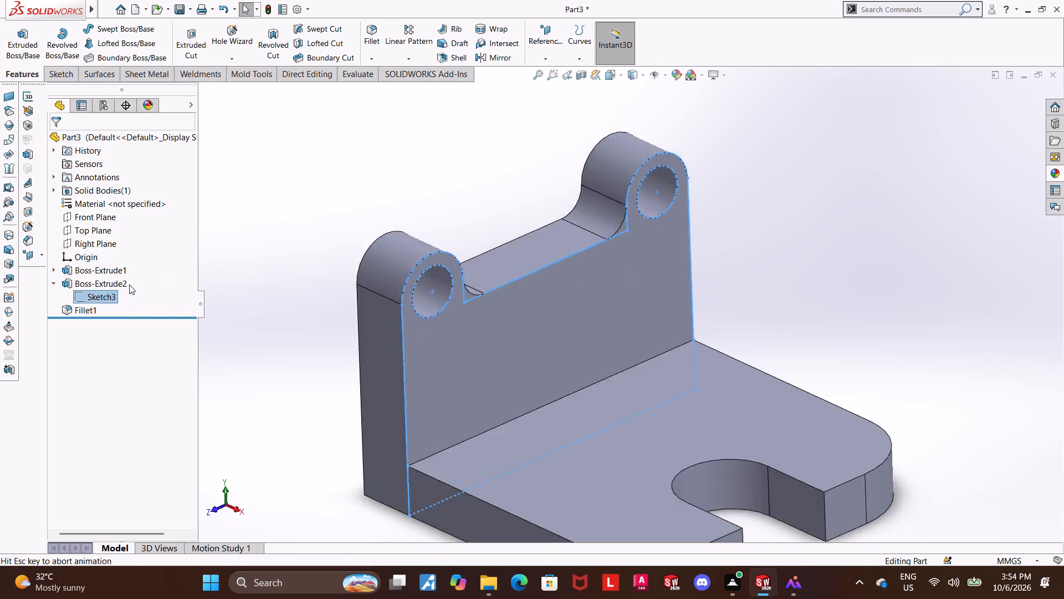
{"action": "left_click", "coordinate": [109, 294]}
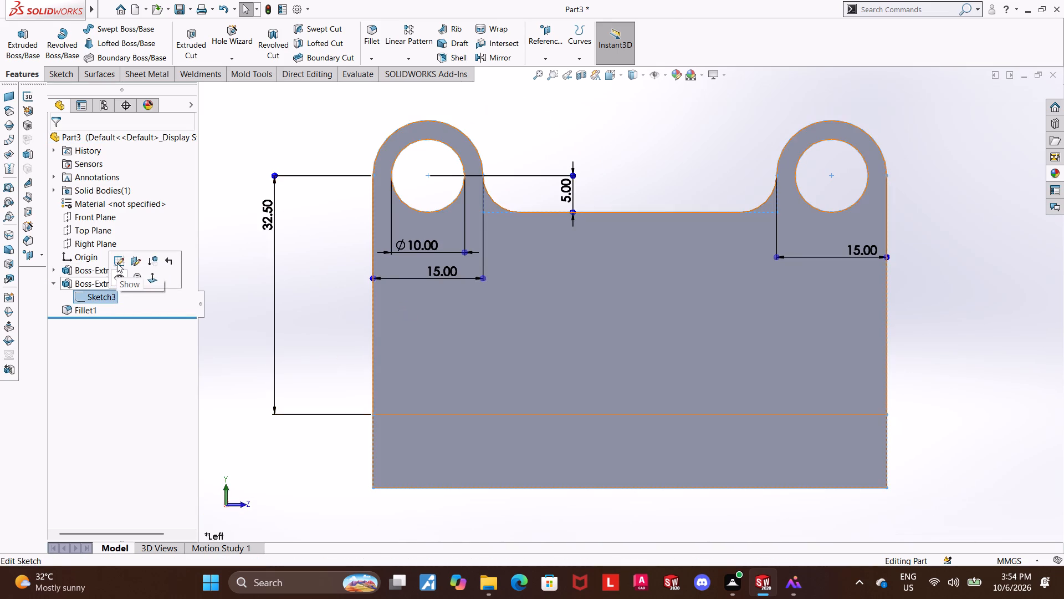
{"action": "left_click", "coordinate": [117, 262]}
{"action": "scroll", "coordinate": [703, 311], "scroll_direction": "up", "scroll_amount": 3}
{"action": "scroll", "coordinate": [803, 181], "scroll_direction": "down", "scroll_amount": 1}
{"action": "left_click", "coordinate": [68, 25]}
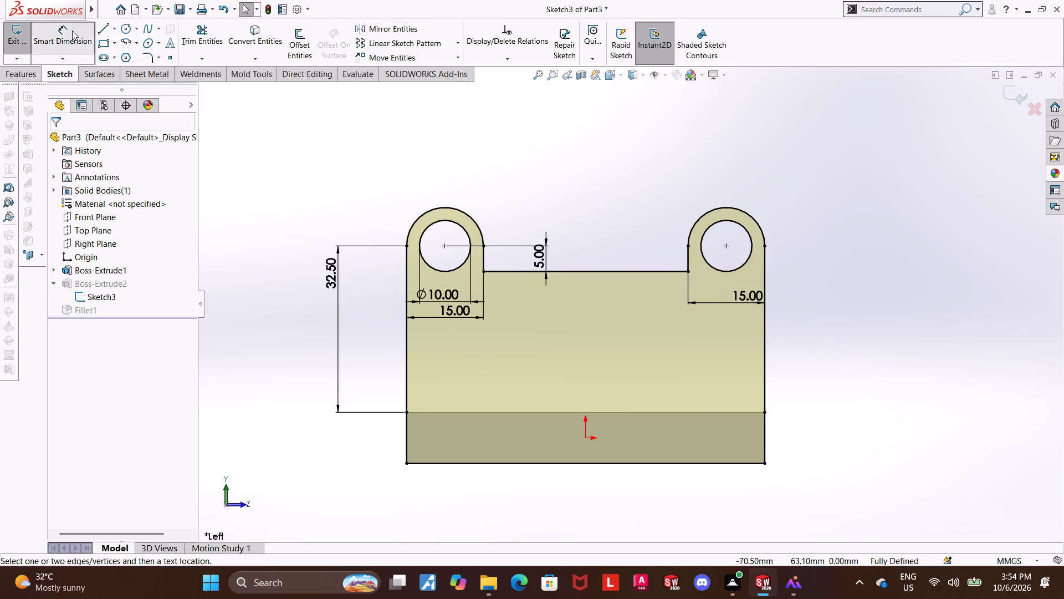
{"action": "left_click", "coordinate": [442, 247]}
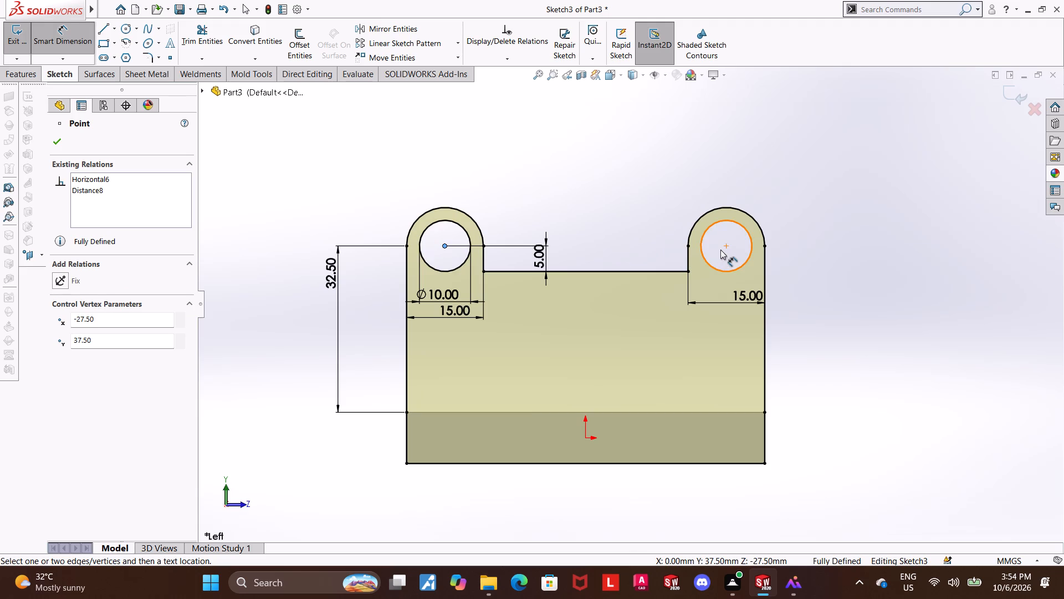
{"action": "left_click", "coordinate": [724, 248]}
{"action": "left_click", "coordinate": [617, 177]}
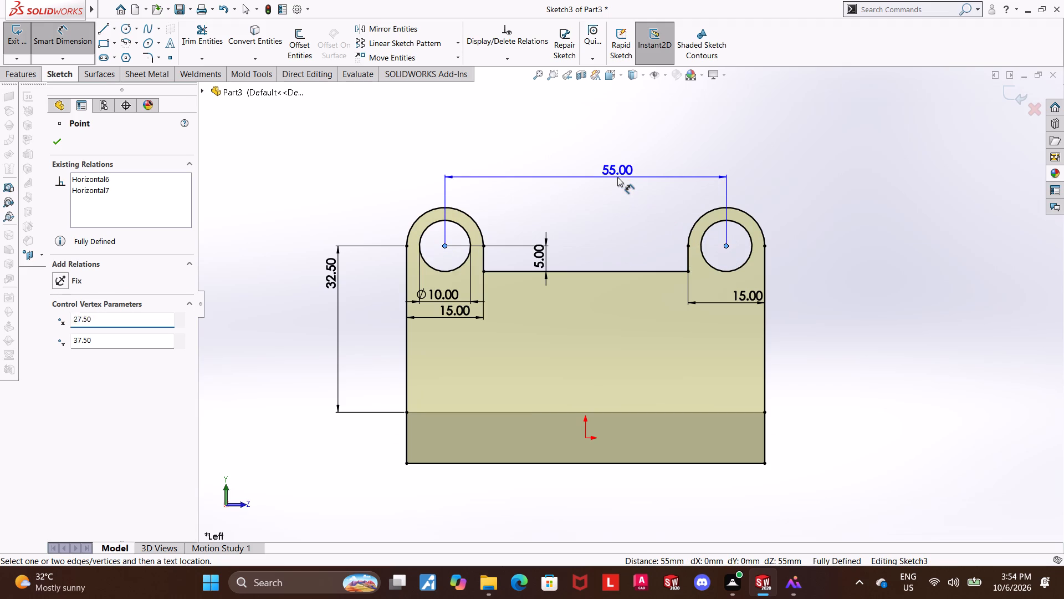
{"action": "key", "text": "Escape"}
{"action": "left_click", "coordinate": [1014, 91]}
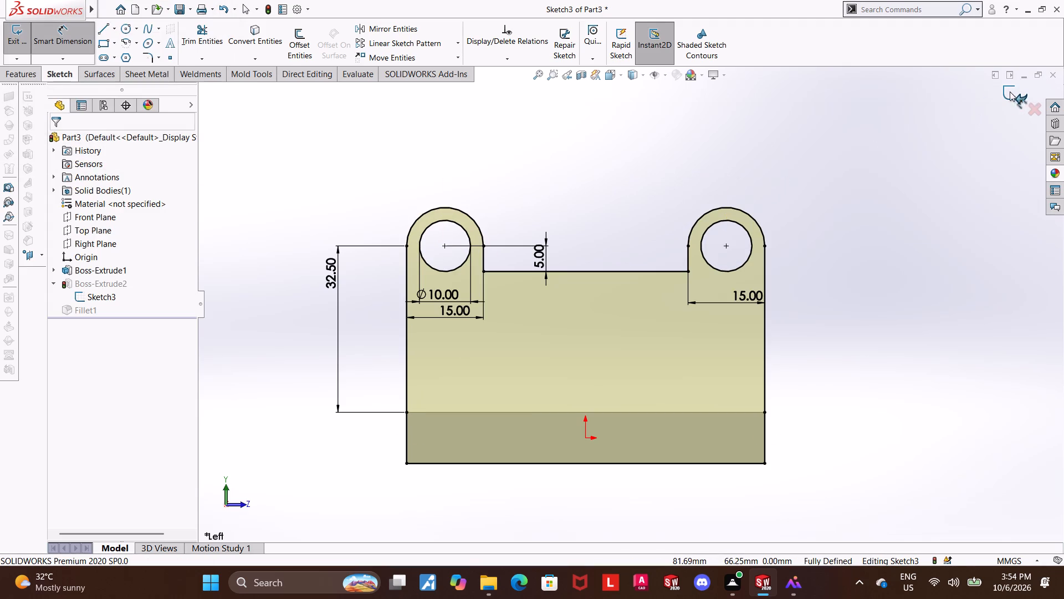
Sketch a rectangle about 16 by 42 mm on the Front Plane, extending down from the bottom outer corner of the upright.
{"action": "scroll", "coordinate": [882, 164], "scroll_direction": "up", "scroll_amount": 2}
{"action": "middle_click_drag", "start_coordinate": [845, 209], "coordinate": [775, 234]}
{"action": "left_click", "coordinate": [774, 235]}
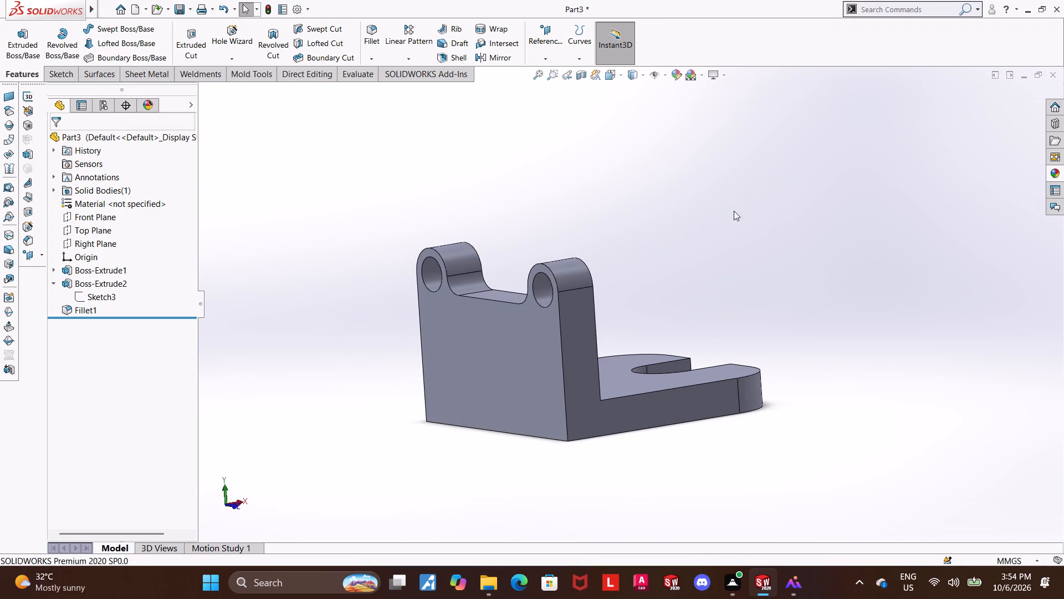
{"action": "scroll", "coordinate": [735, 211], "scroll_direction": "up", "scroll_amount": 2}
{"action": "middle_click_drag", "start_coordinate": [725, 231], "coordinate": [709, 208]}
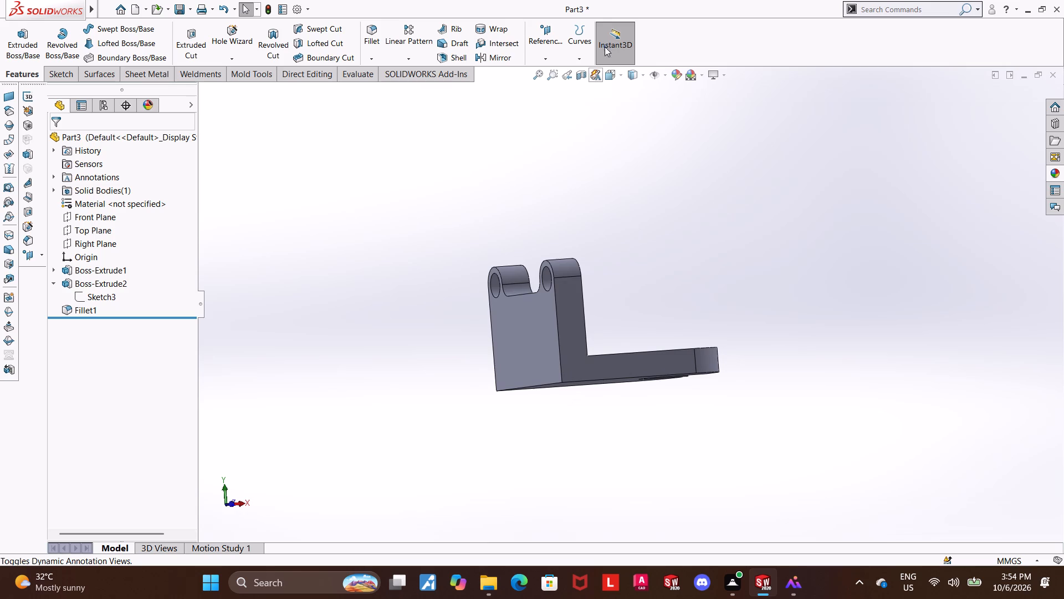
{"action": "left_click", "coordinate": [607, 70]}
{"action": "left_click", "coordinate": [557, 303]}
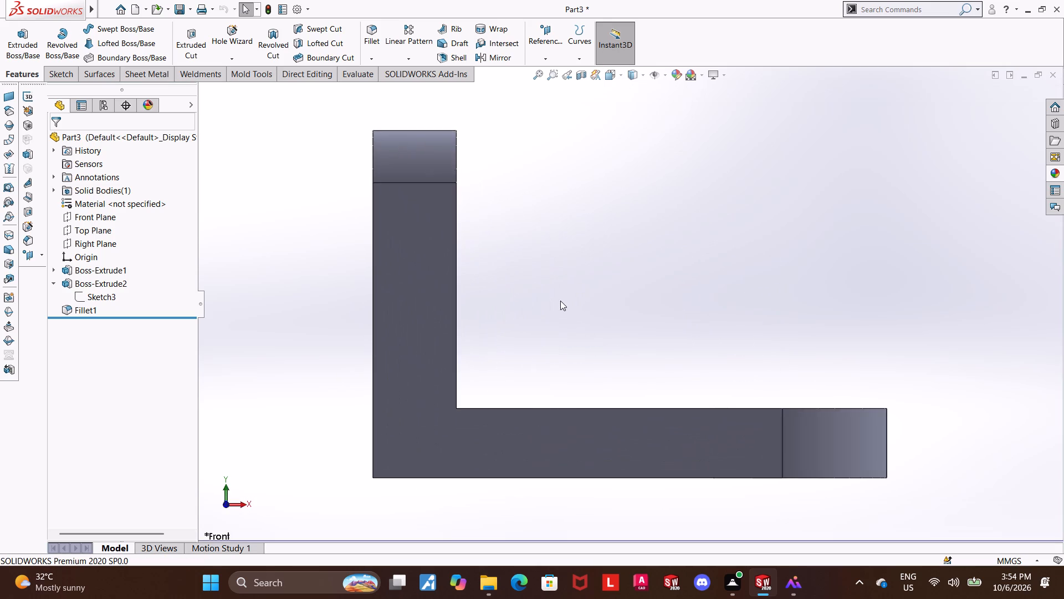
{"action": "scroll", "coordinate": [530, 176], "scroll_direction": "up", "scroll_amount": 5}
{"action": "scroll", "coordinate": [502, 358], "scroll_direction": "up", "scroll_amount": 3}
{"action": "scroll", "coordinate": [649, 378], "scroll_direction": "down", "scroll_amount": 2}
{"action": "scroll", "coordinate": [745, 280], "scroll_direction": "down", "scroll_amount": 2}
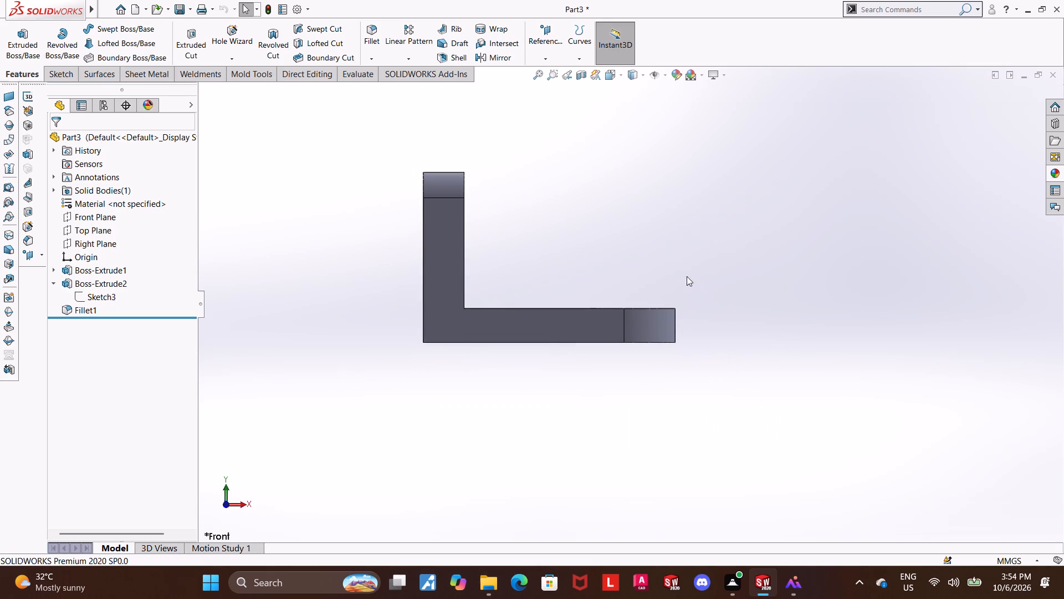
{"action": "left_click", "coordinate": [74, 211]}
{"action": "left_click", "coordinate": [79, 200]}
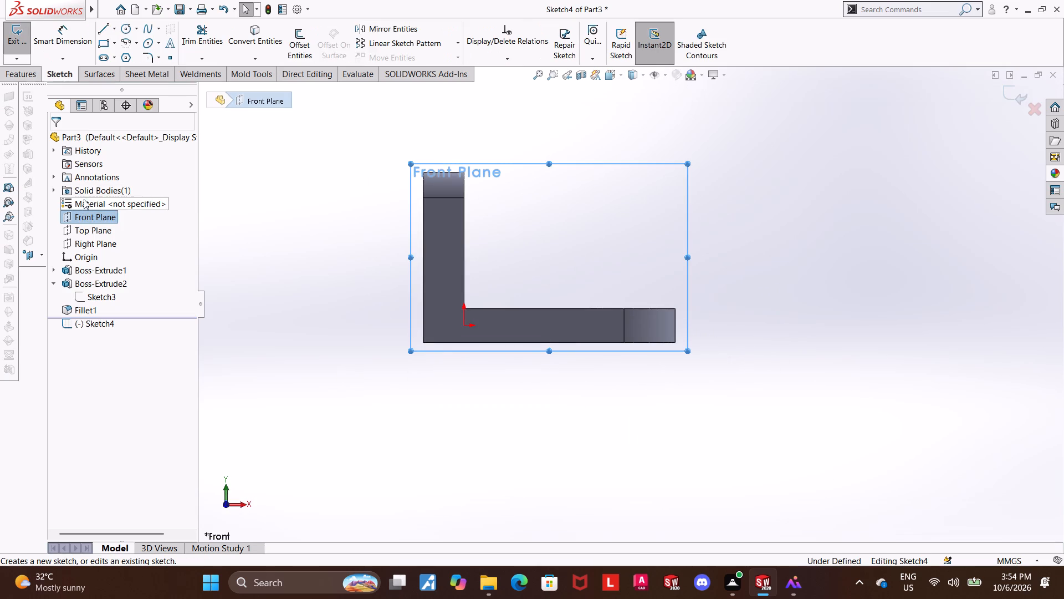
{"action": "left_click", "coordinate": [101, 45]}
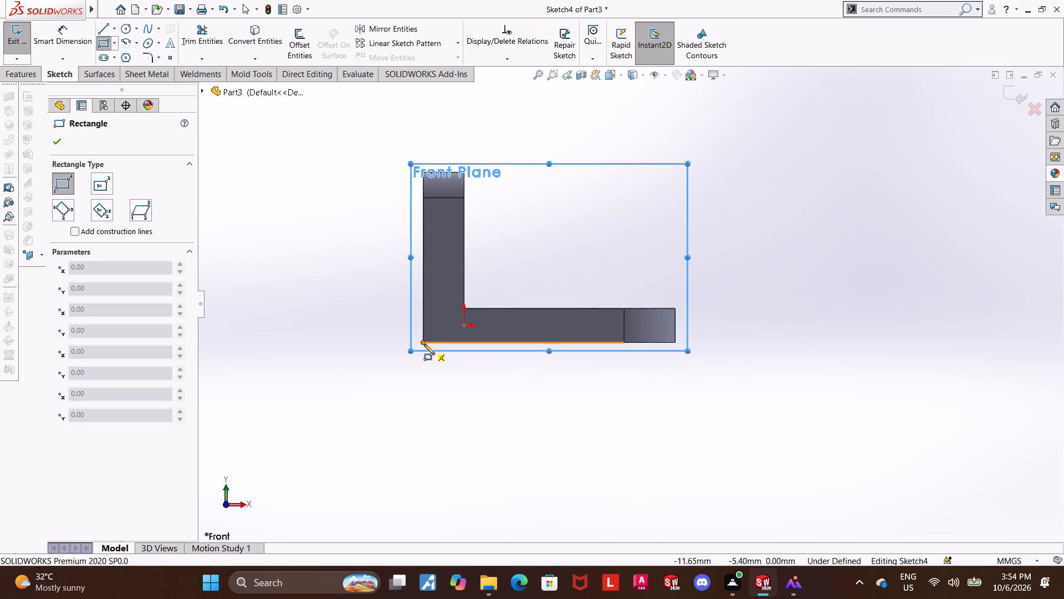
{"action": "left_click", "coordinate": [423, 344]}
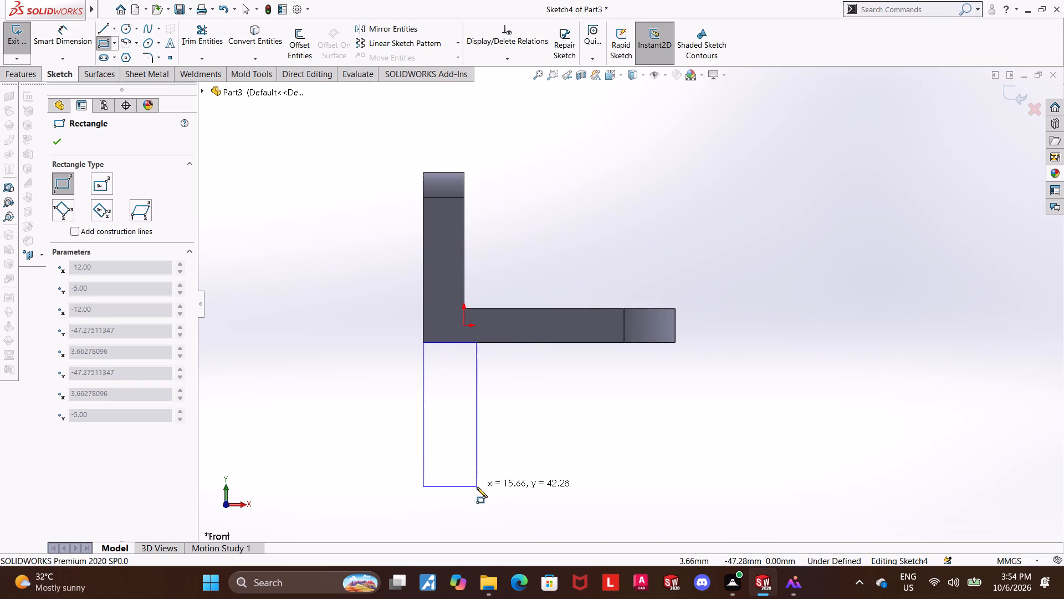
{"action": "left_click", "coordinate": [477, 487]}
{"action": "key", "text": "Escape"}
{"action": "key", "text": "Escape"}
{"action": "key", "text": "Escape"}
Check the reference drawing and dimension the rectangle's height below the base as 30 mm.
{"action": "scroll", "coordinate": [474, 478], "scroll_direction": "up", "scroll_amount": 3}
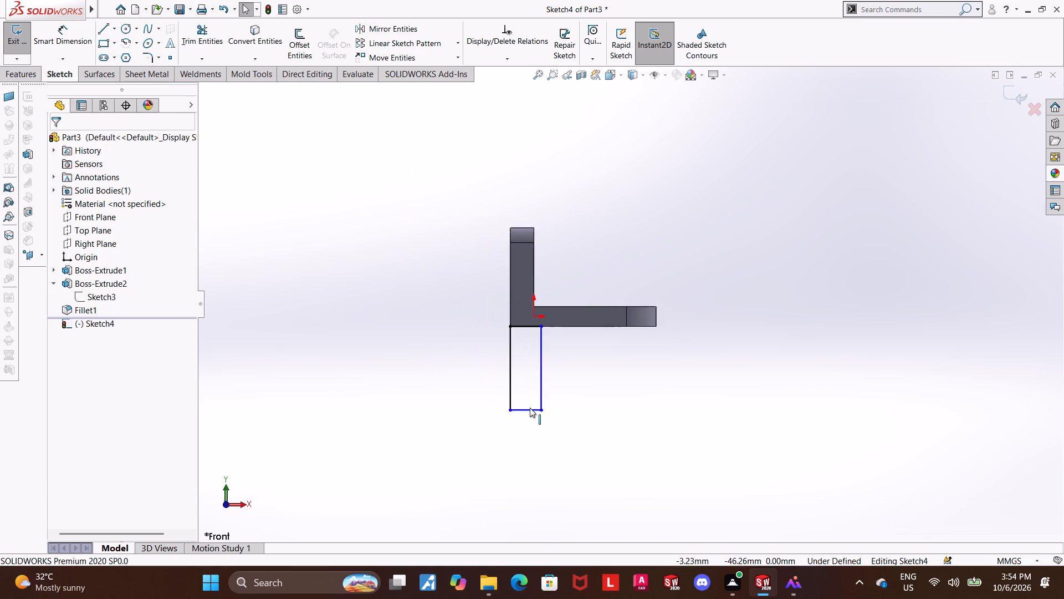
{"action": "scroll", "coordinate": [530, 407], "scroll_direction": "down", "scroll_amount": 2}
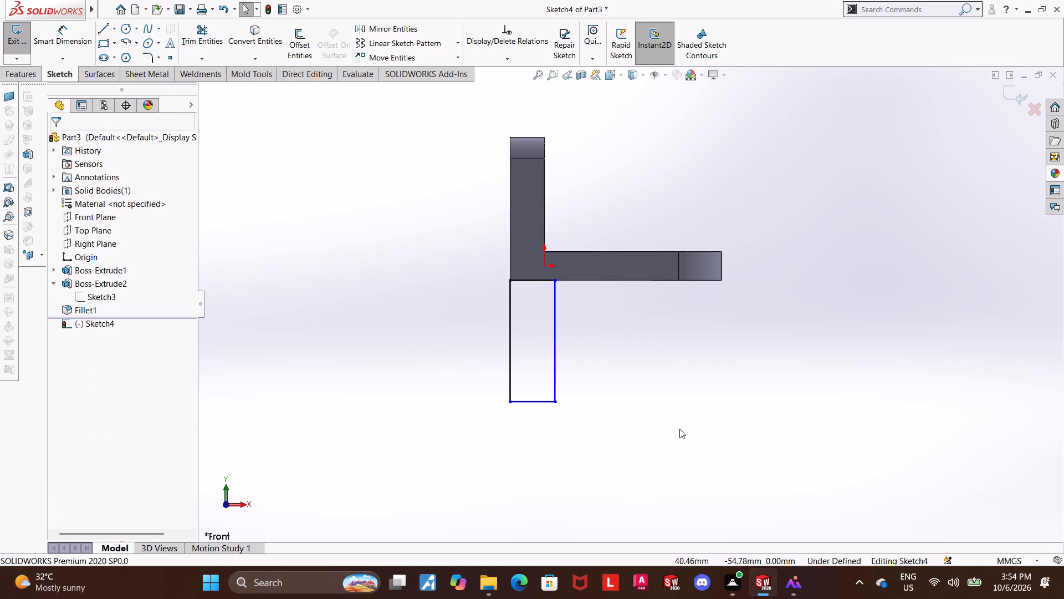
{"action": "left_click", "coordinate": [795, 581]}
{"action": "left_click", "coordinate": [795, 581]}
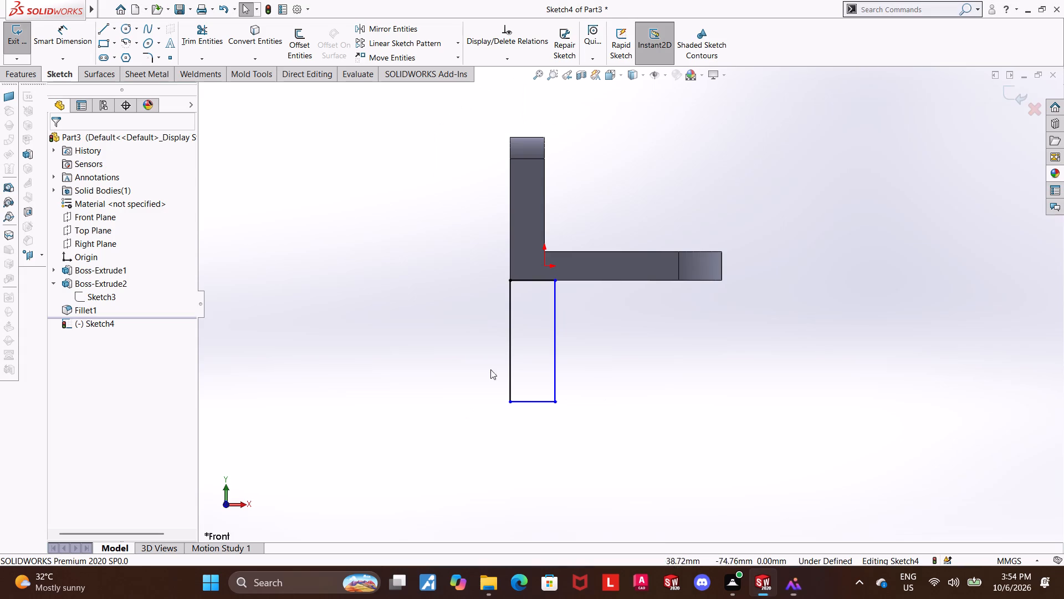
{"action": "left_click", "coordinate": [60, 41]}
{"action": "left_click", "coordinate": [518, 282]}
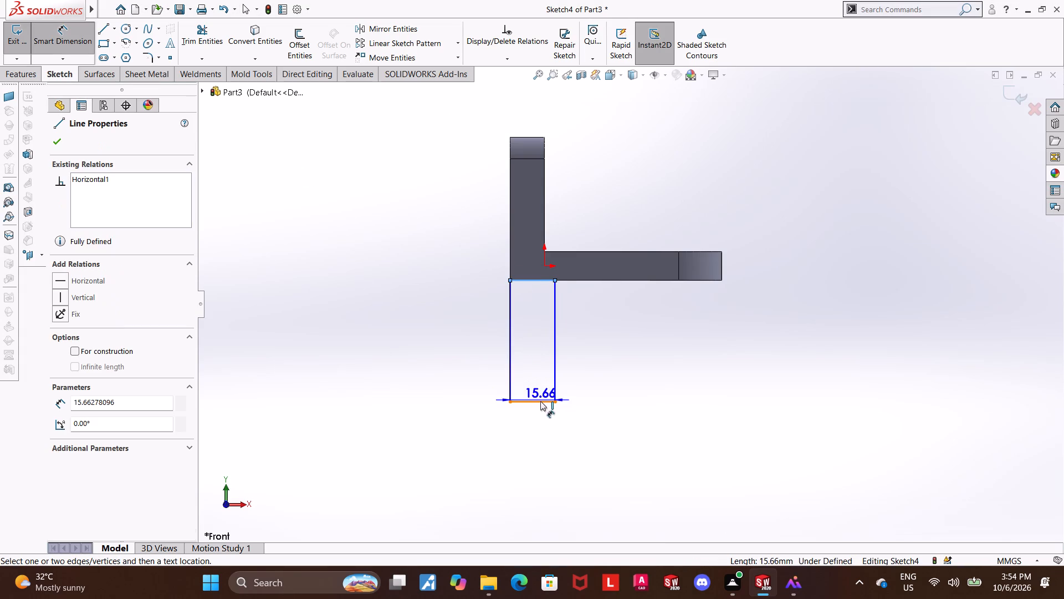
{"action": "left_click", "coordinate": [540, 401]}
{"action": "left_click", "coordinate": [458, 364]}
{"action": "type", "text": "30"}
{"action": "key", "text": "Return"}
{"action": "key", "text": "Escape"}
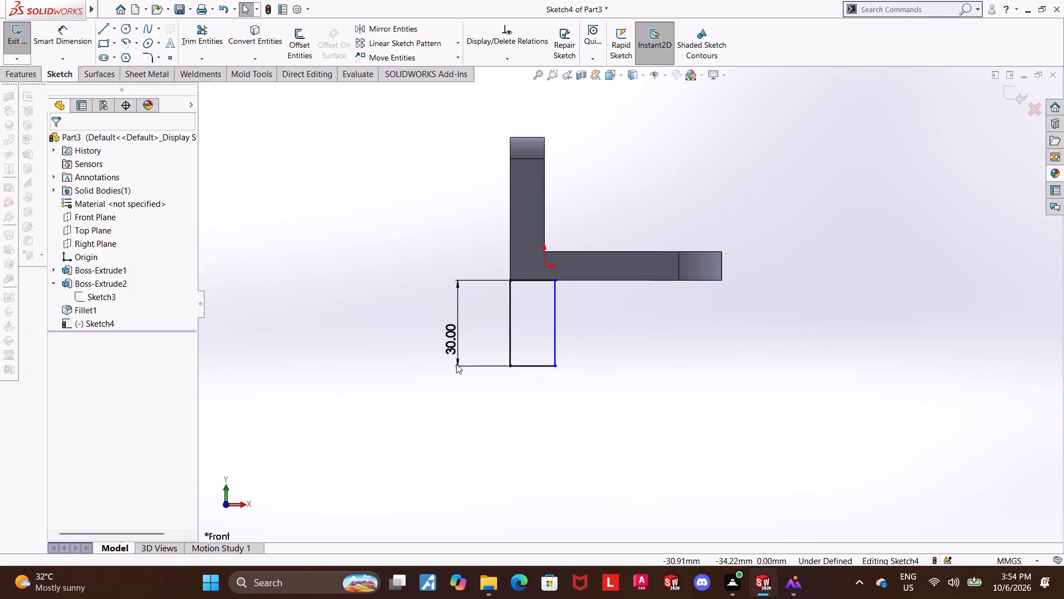
{"action": "key", "text": "Escape"}
{"action": "key", "text": "Escape"}
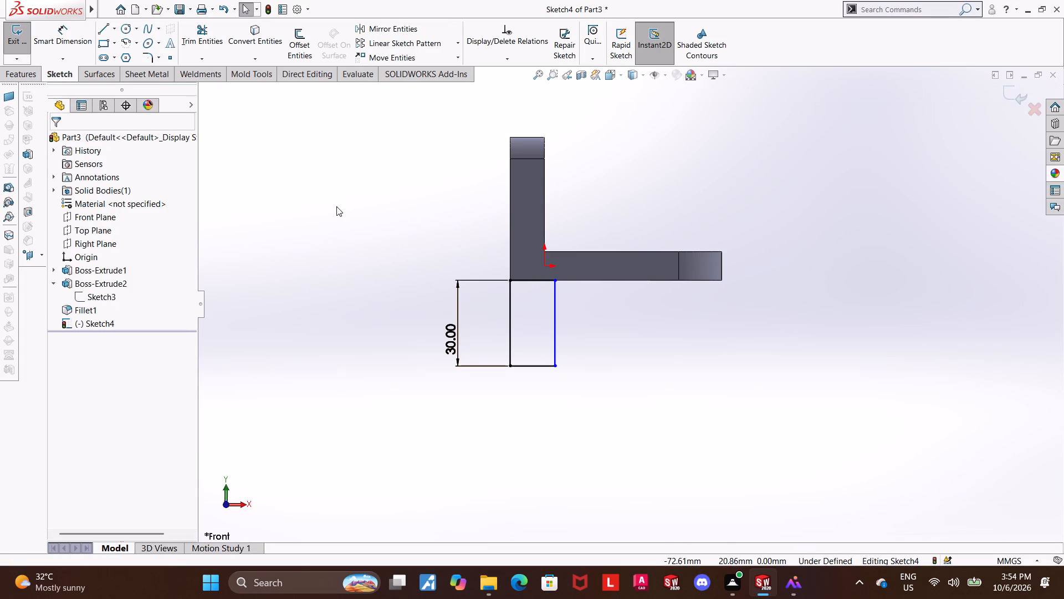
Check the reference drawing and dimension the leg rectangle's width as 20 mm.
{"action": "left_click", "coordinate": [791, 587]}
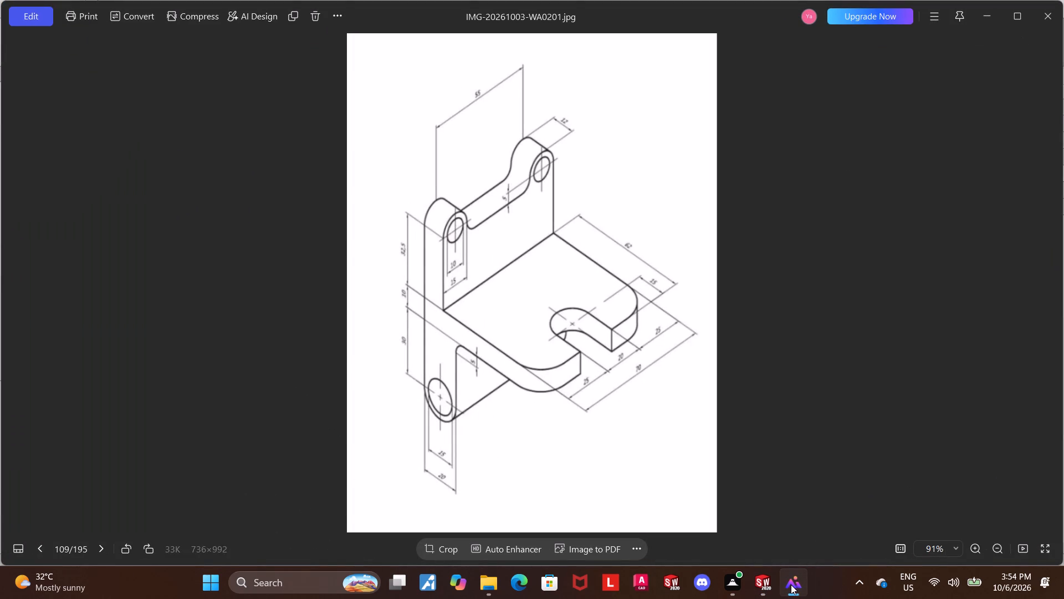
{"action": "left_click", "coordinate": [791, 583]}
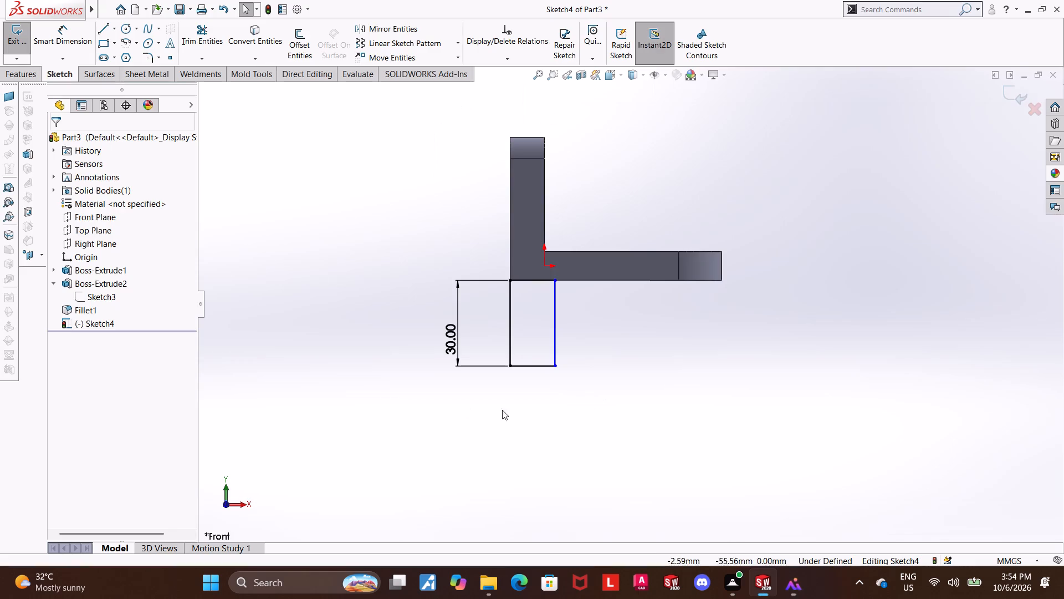
{"action": "left_click", "coordinate": [88, 34]}
{"action": "left_click", "coordinate": [540, 367]}
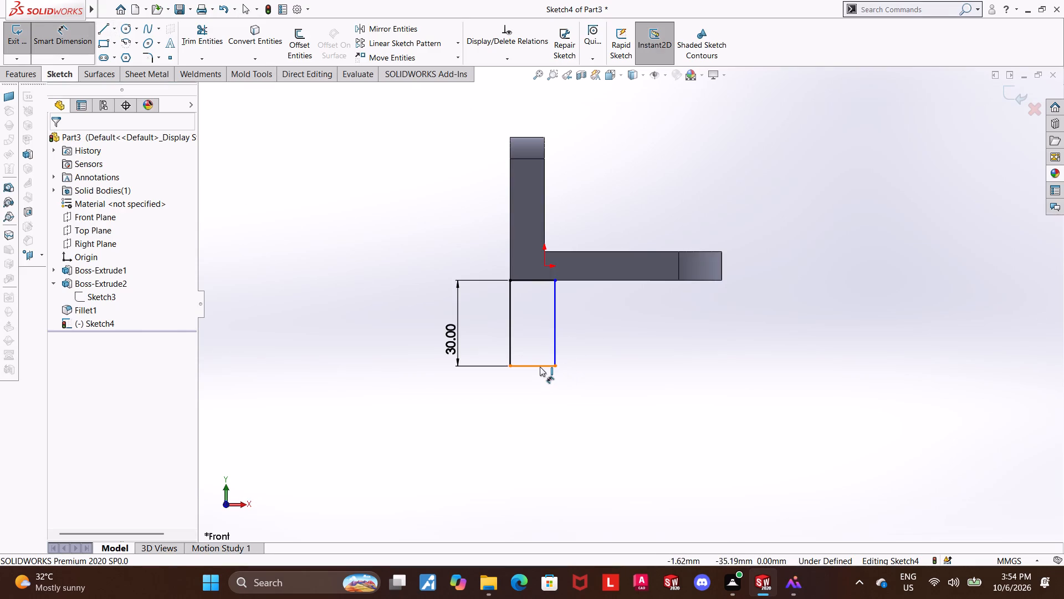
{"action": "left_click", "coordinate": [524, 411]}
{"action": "type", "text": "20"}
{"action": "key", "text": "Return"}
{"action": "key", "text": "Escape"}
{"action": "key", "text": "Escape"}
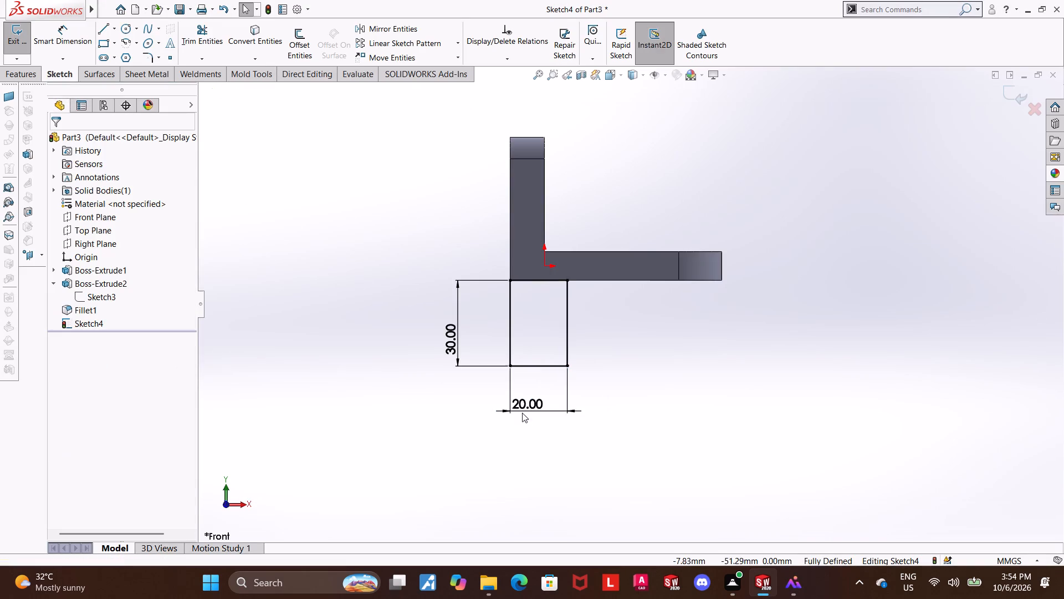
{"action": "key", "text": "Escape"}
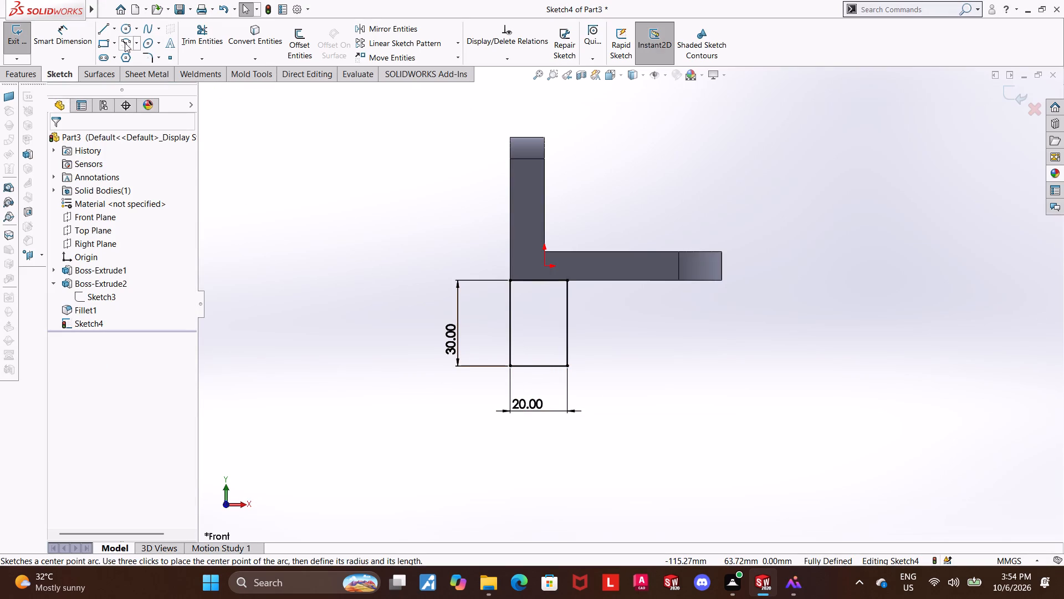
Sketch a circle centred on the midpoint of the rectangle's bottom edge, reaching out to its lower corner.
{"action": "left_click", "coordinate": [125, 31]}
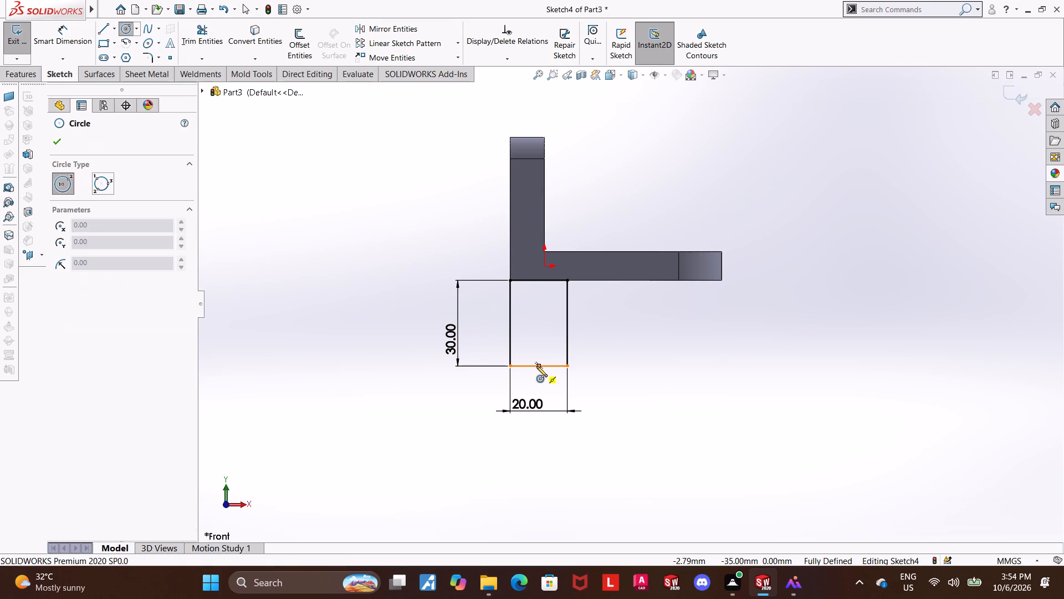
{"action": "left_click", "coordinate": [539, 366]}
{"action": "left_click", "coordinate": [569, 367]}
{"action": "key", "text": "Escape"}
{"action": "key", "text": "Escape"}
{"action": "key", "text": "Escape"}
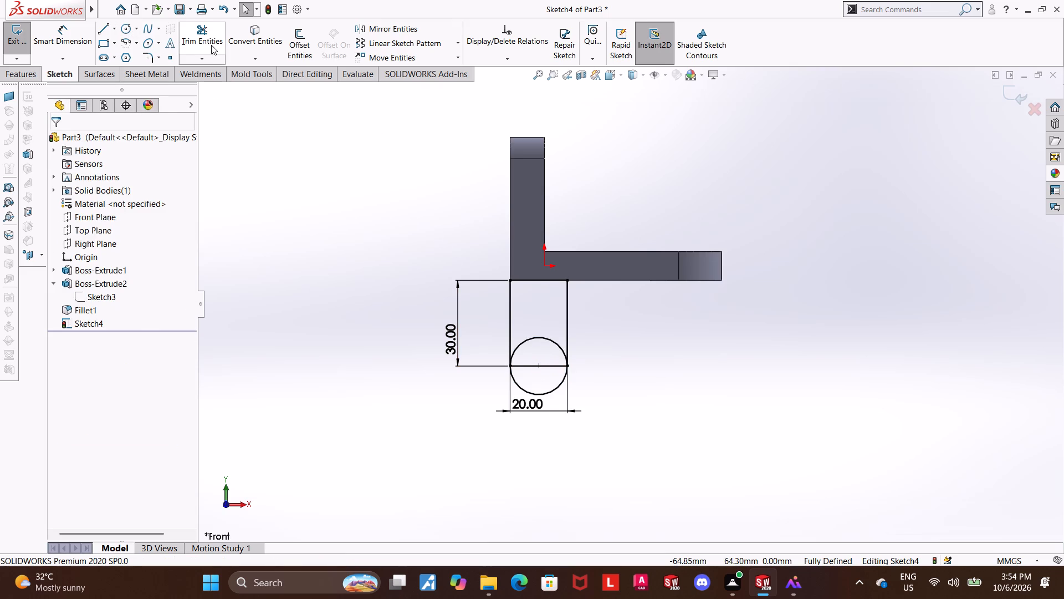
Trim away the rectangle's bottom edge and the circle's upper half to leave a rounded leg end.
{"action": "left_click", "coordinate": [206, 34]}
{"action": "scroll", "coordinate": [511, 317], "scroll_direction": "down", "scroll_amount": 2}
{"action": "left_click_drag", "start_coordinate": [569, 397], "coordinate": [569, 369]}
{"action": "left_click_drag", "start_coordinate": [571, 369], "coordinate": [567, 337]}
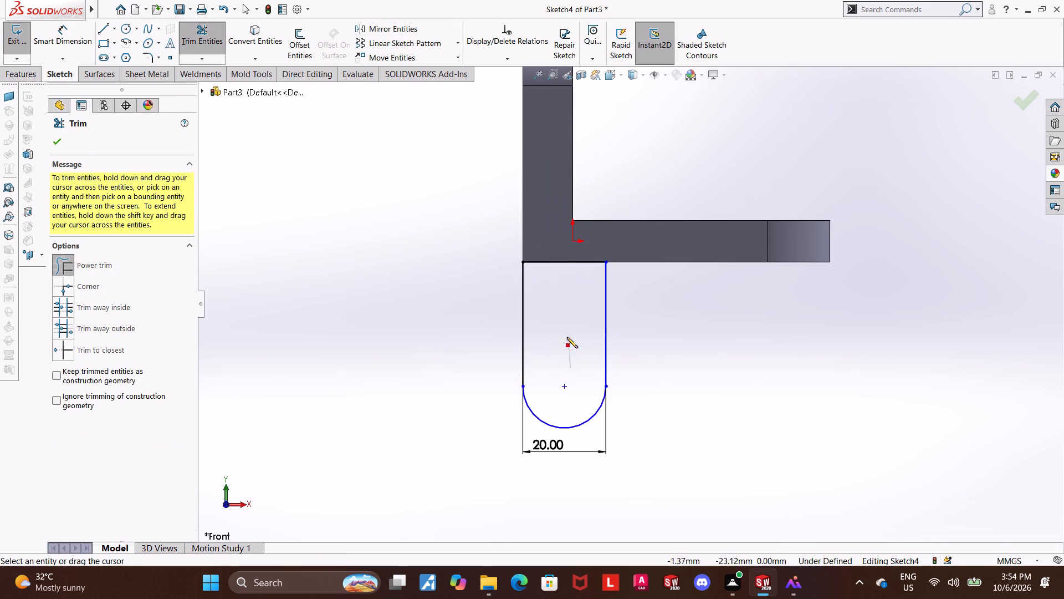
{"action": "key", "text": "Escape"}
{"action": "key", "text": "Escape"}
{"action": "key", "text": "Escape"}
Dimension the arc centre 30 mm below the rectangle's top edge.
{"action": "double_click", "coordinate": [59, 31]}
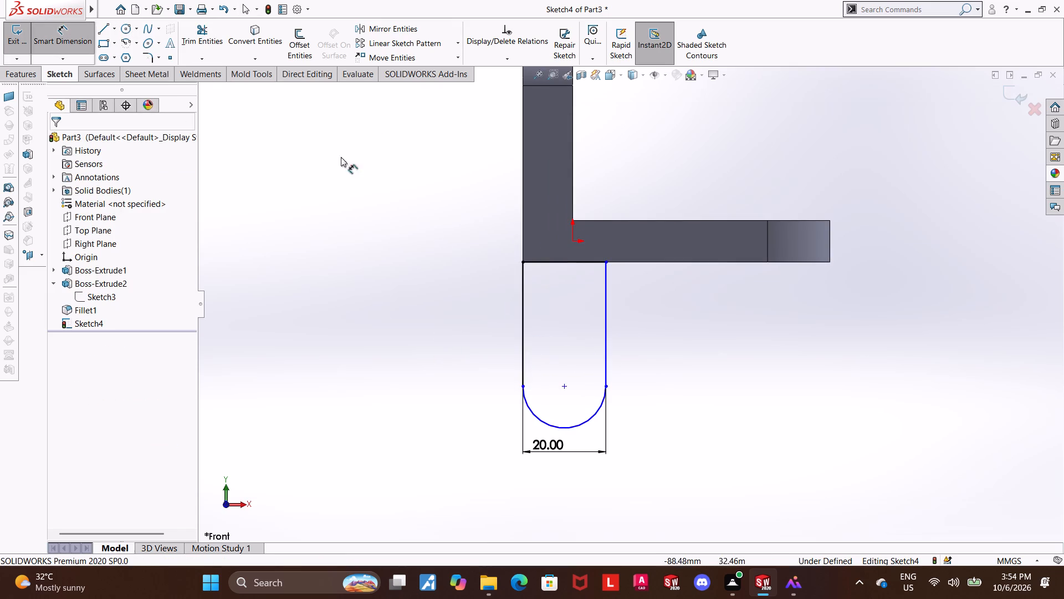
{"action": "left_click", "coordinate": [530, 261]}
{"action": "left_click", "coordinate": [563, 387]}
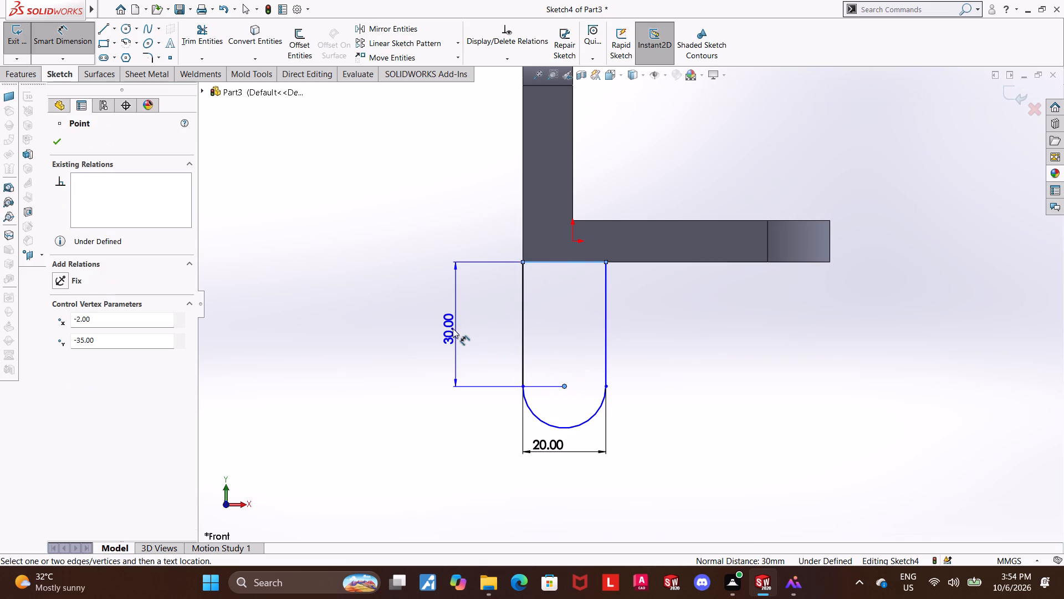
{"action": "left_click", "coordinate": [453, 328]}
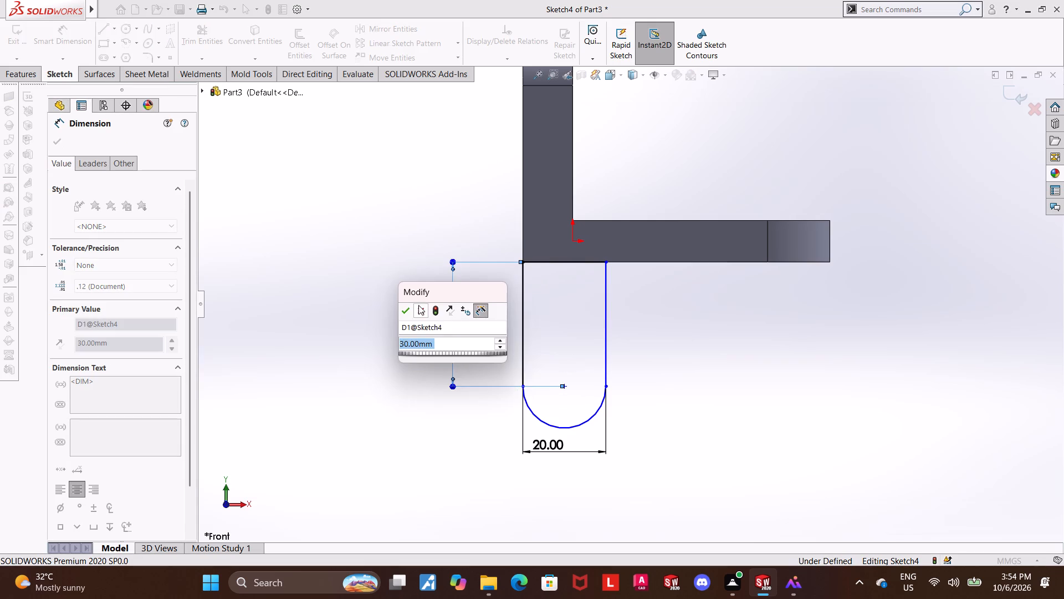
{"action": "left_click", "coordinate": [411, 304]}
{"action": "key", "text": "Escape"}
{"action": "key", "text": "Escape"}
{"action": "key", "text": "Escape"}
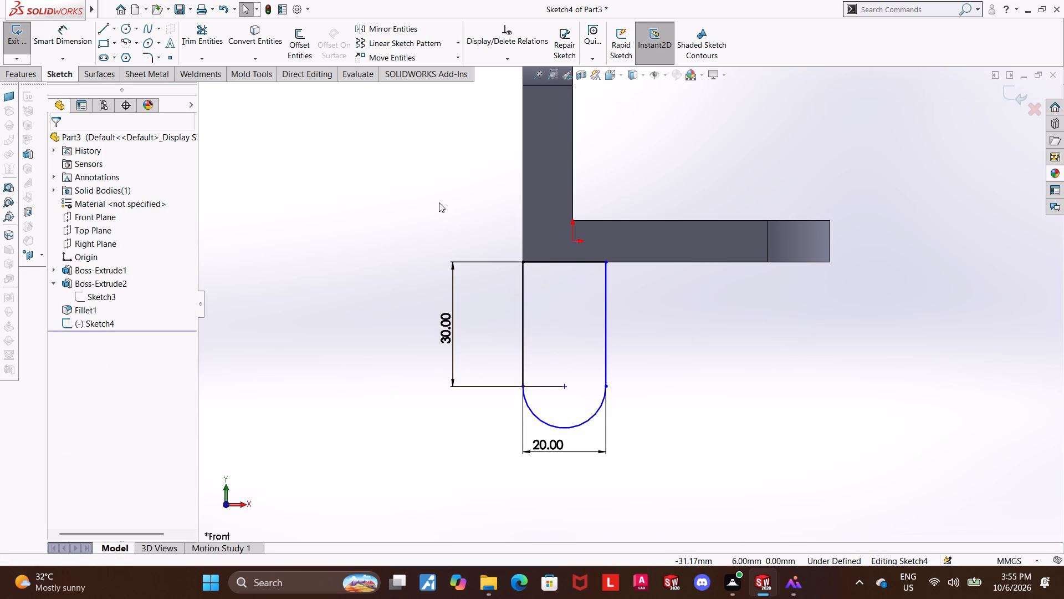
Sketch a circle at the leg's arc centre and dimension its diameter as 15 mm.
{"action": "left_click", "coordinate": [130, 26]}
{"action": "left_click", "coordinate": [564, 389]}
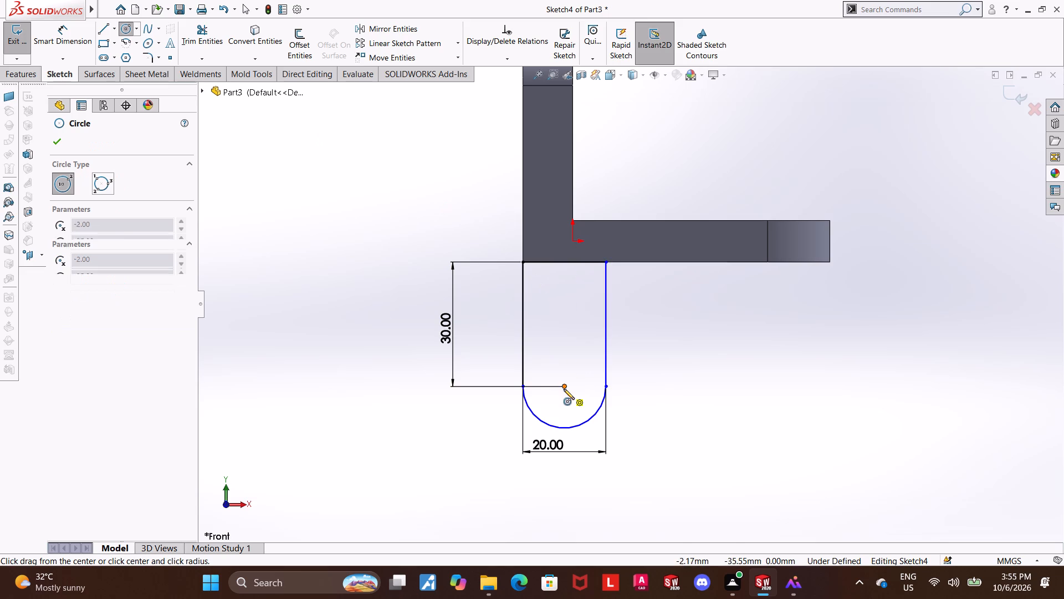
{"action": "left_click", "coordinate": [576, 357]}
{"action": "key", "text": "Escape"}
{"action": "left_click", "coordinate": [45, 34]}
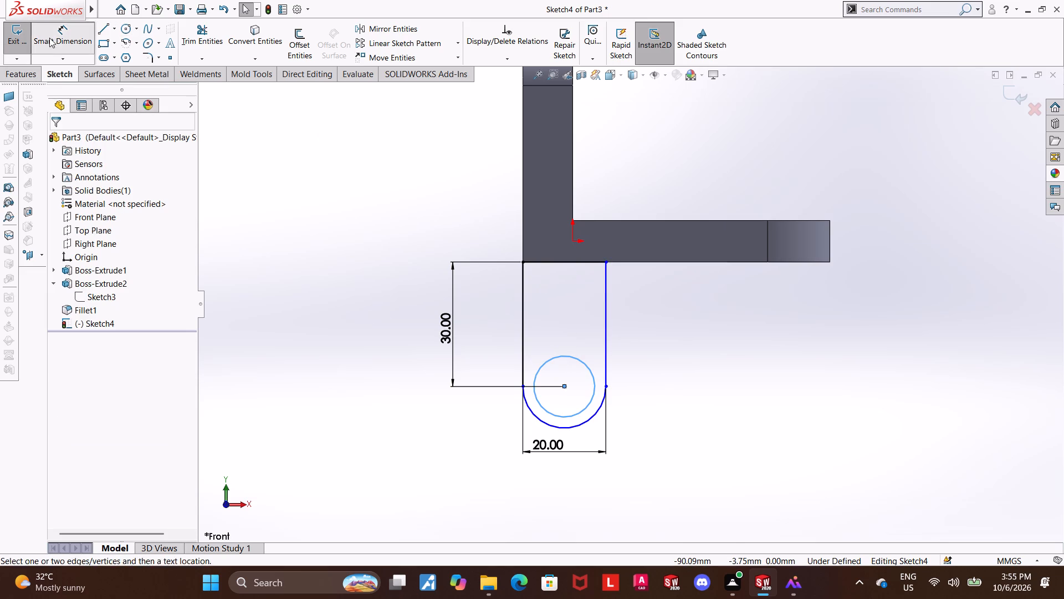
{"action": "left_click", "coordinate": [570, 356]}
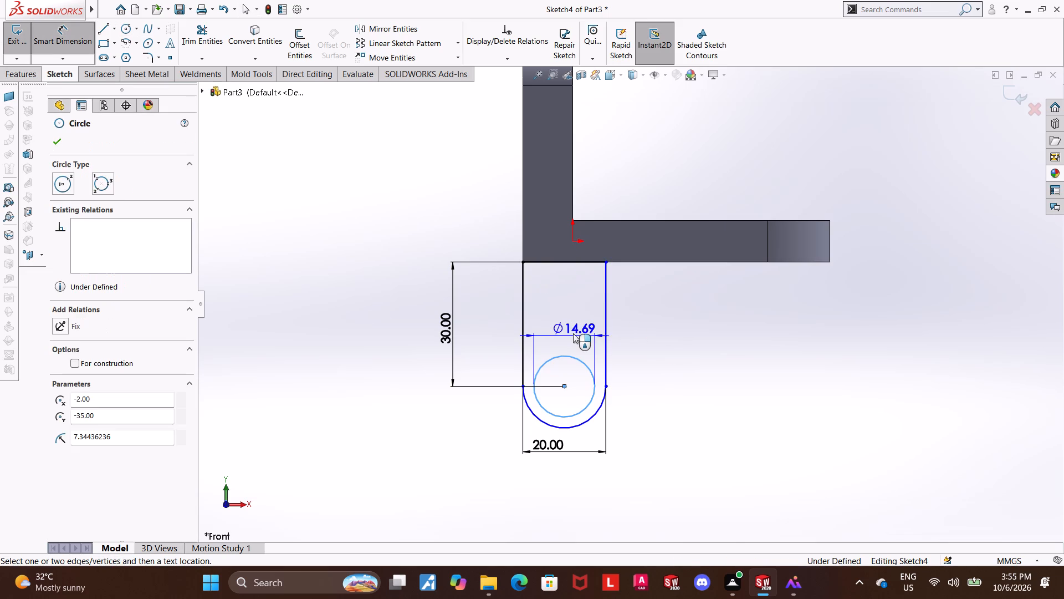
{"action": "left_click", "coordinate": [573, 333]}
{"action": "type", "text": "15"}
{"action": "key", "text": "Return"}
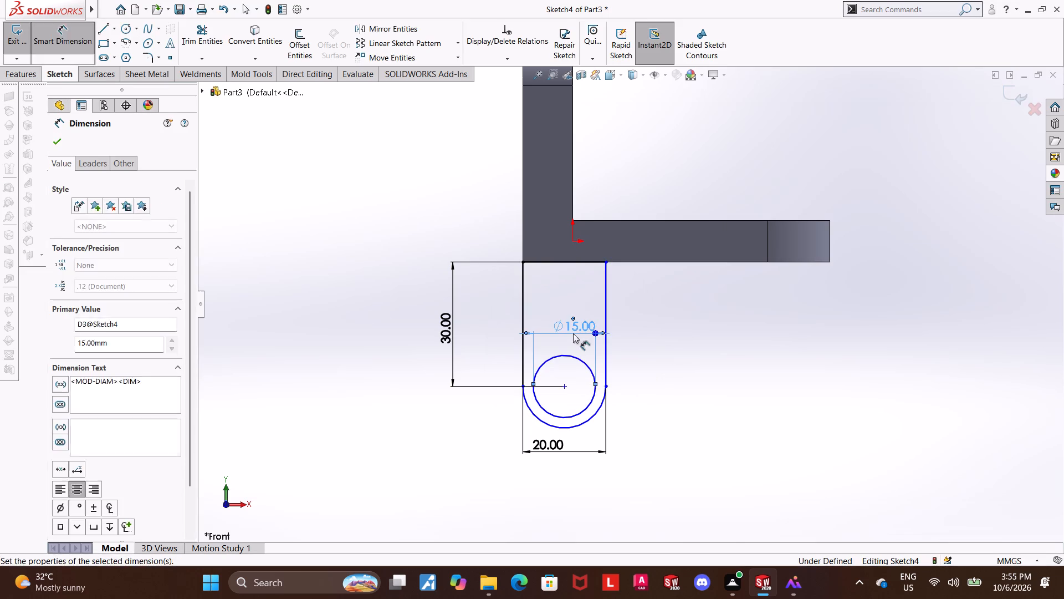
{"action": "key", "text": "Escape"}
{"action": "key", "text": "Escape"}
Check the lower leg's dimensions in the reference drawing and examine the leg sketch against them.
{"action": "left_click", "coordinate": [725, 336]}
{"action": "left_click", "coordinate": [795, 590]}
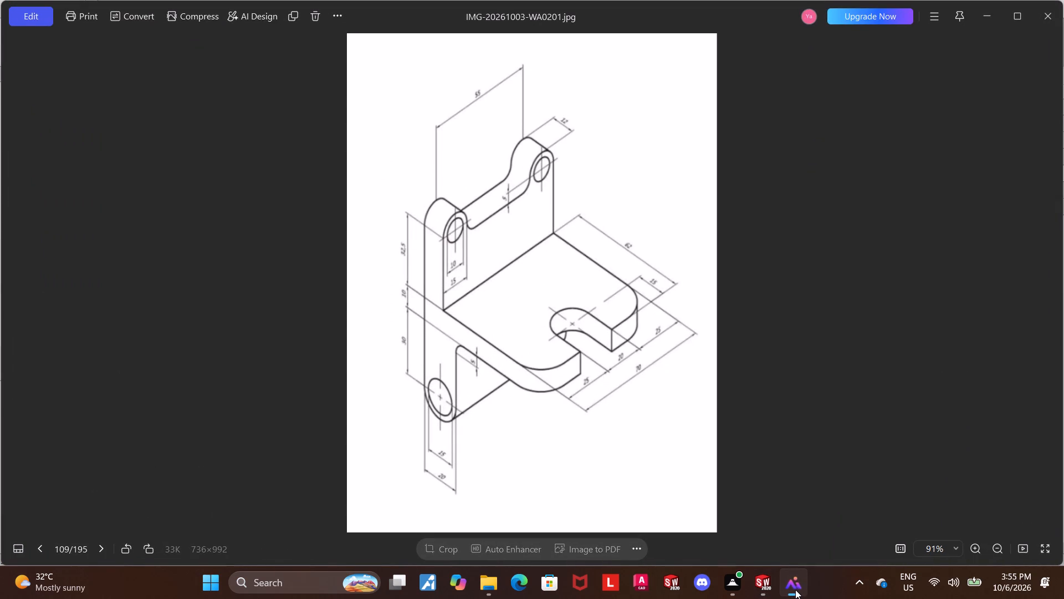
{"action": "left_click", "coordinate": [795, 590]}
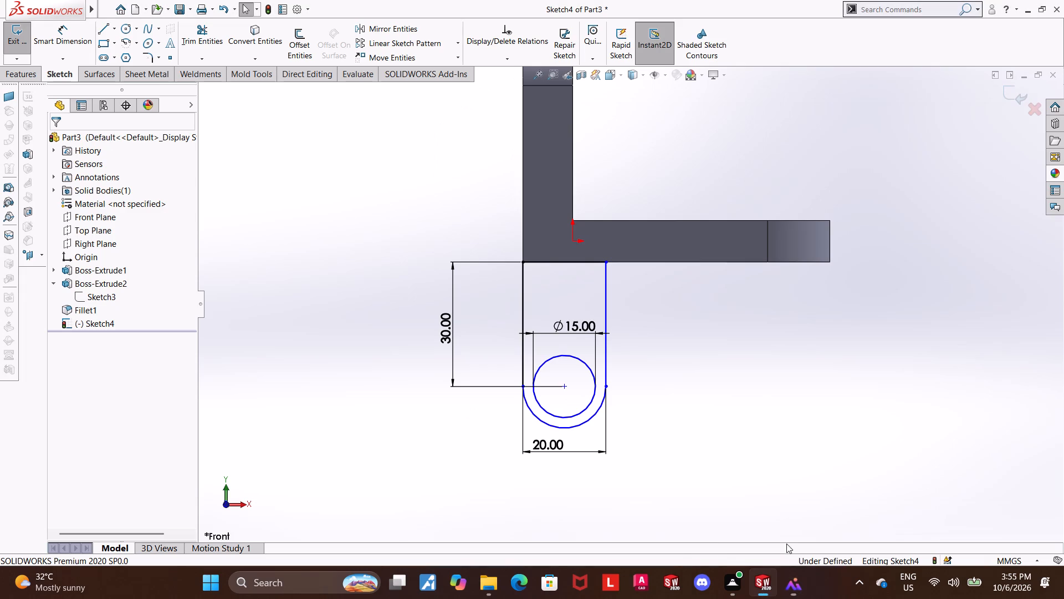
{"action": "left_click", "coordinate": [761, 393]}
{"action": "key", "text": "Escape"}
{"action": "key", "text": "Escape"}
{"action": "scroll", "coordinate": [722, 359], "scroll_direction": "down", "scroll_amount": 1}
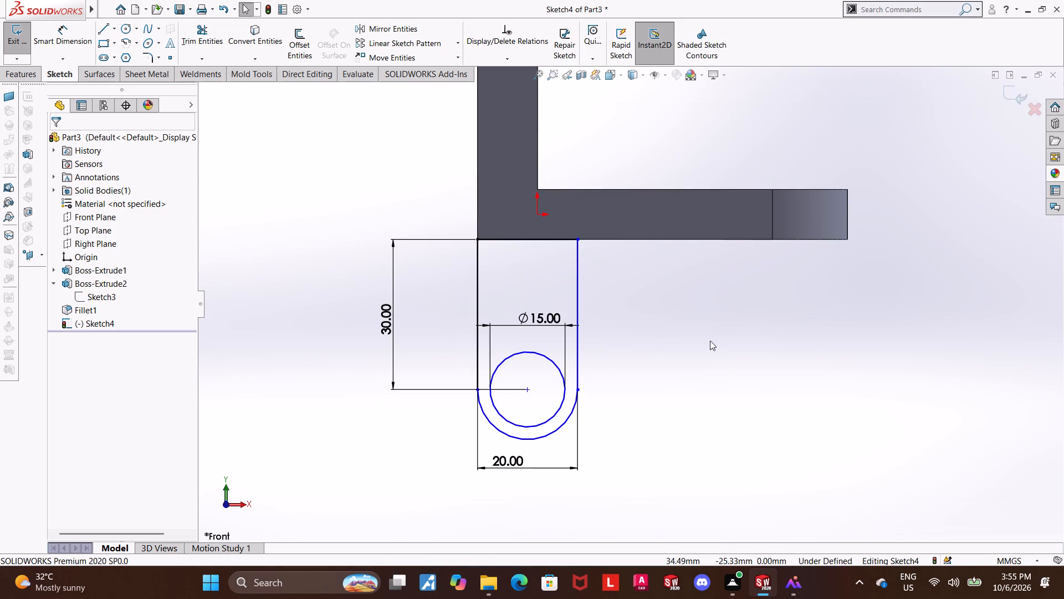
{"action": "key", "text": "Escape"}
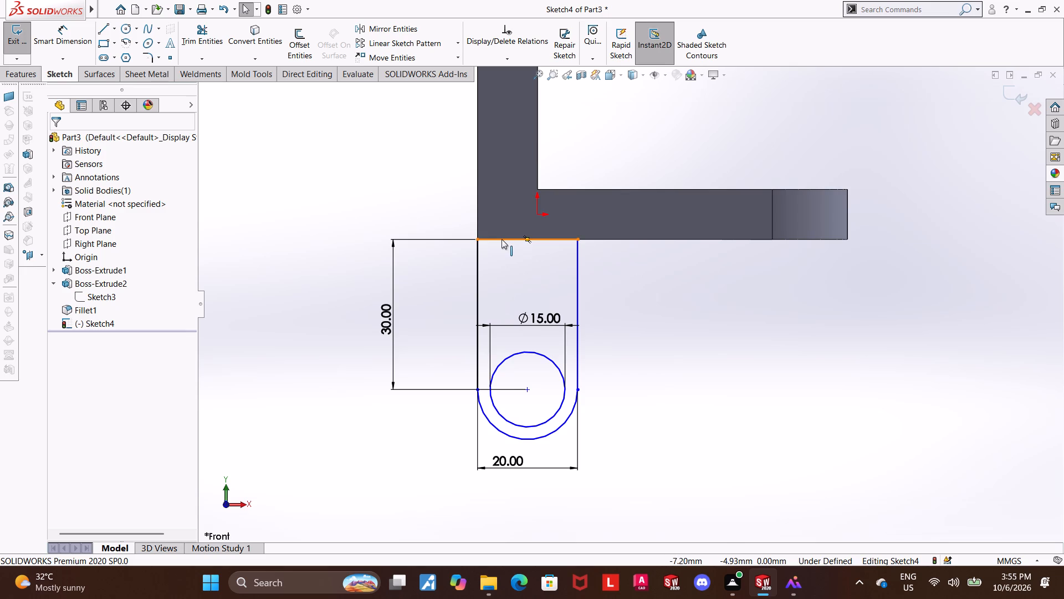
{"action": "left_click", "coordinate": [643, 340]}
{"action": "left_click", "coordinate": [642, 389]}
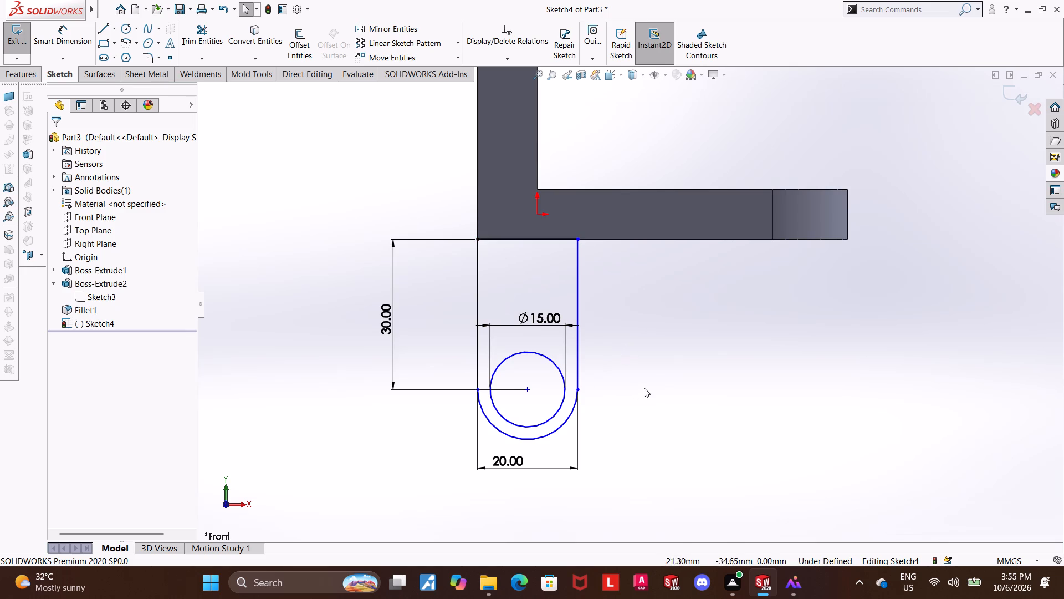
{"action": "left_click", "coordinate": [631, 432]}
{"action": "left_click", "coordinate": [702, 373]}
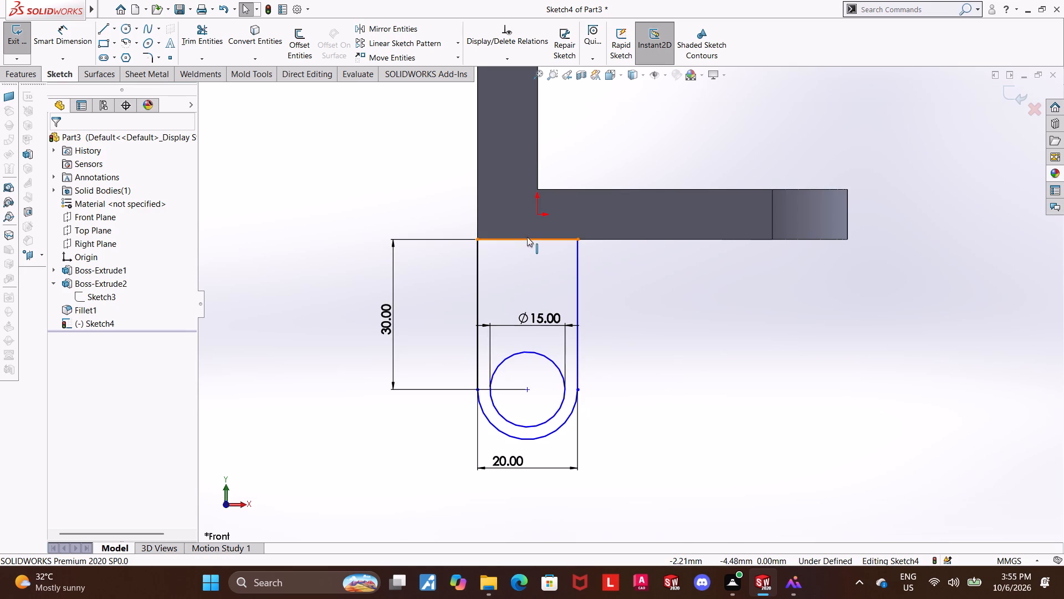
Dimension the hole centre 10 mm horizontally from the upright's outer edge.
{"action": "left_click", "coordinate": [61, 32]}
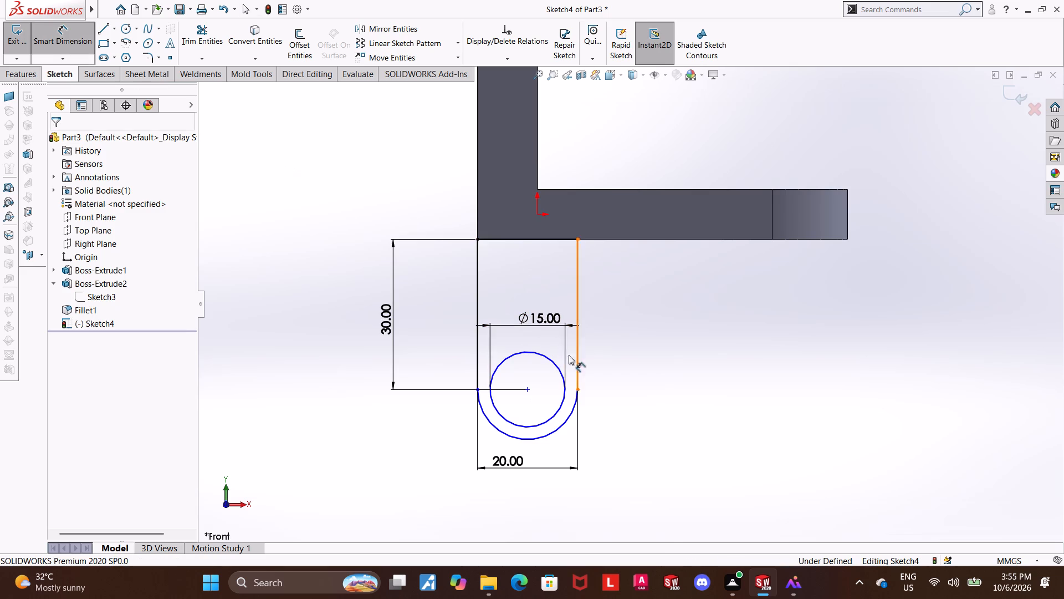
{"action": "left_click", "coordinate": [528, 388]}
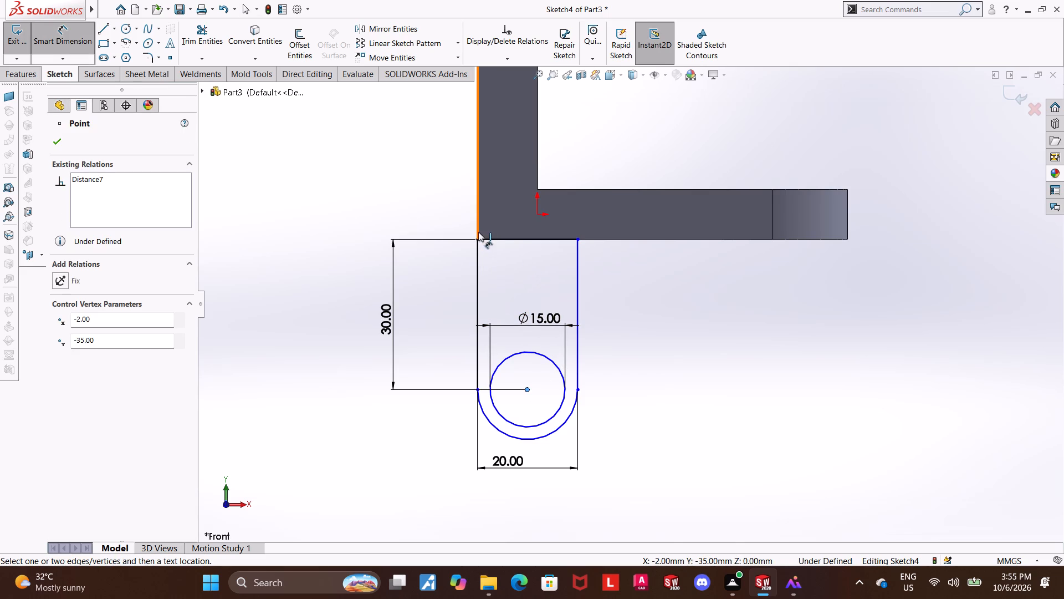
{"action": "left_click", "coordinate": [478, 230]}
{"action": "left_click", "coordinate": [504, 264]}
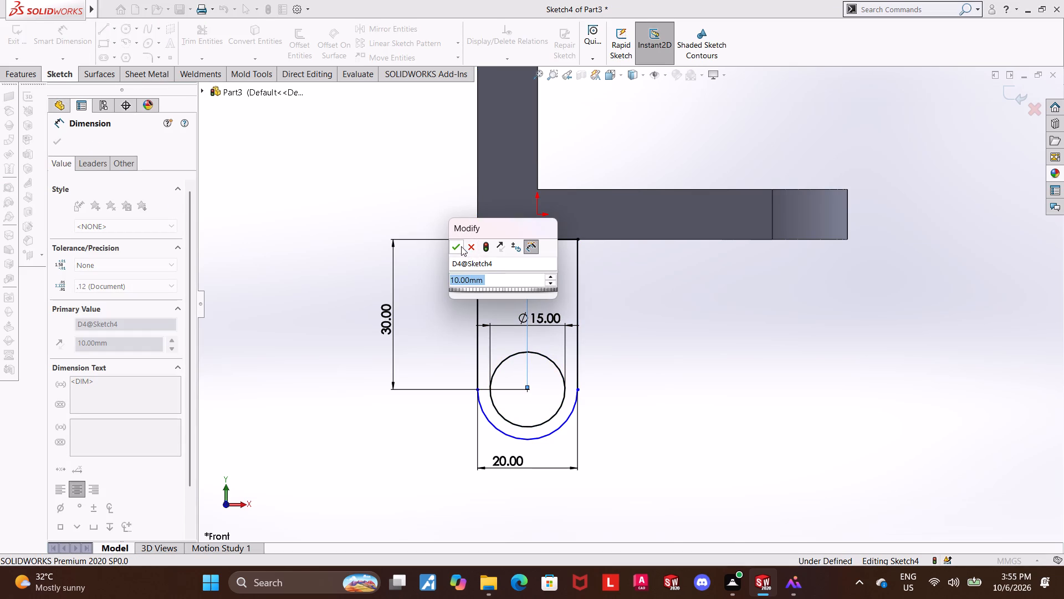
{"action": "left_click", "coordinate": [461, 246]}
{"action": "left_click", "coordinate": [894, 356]}
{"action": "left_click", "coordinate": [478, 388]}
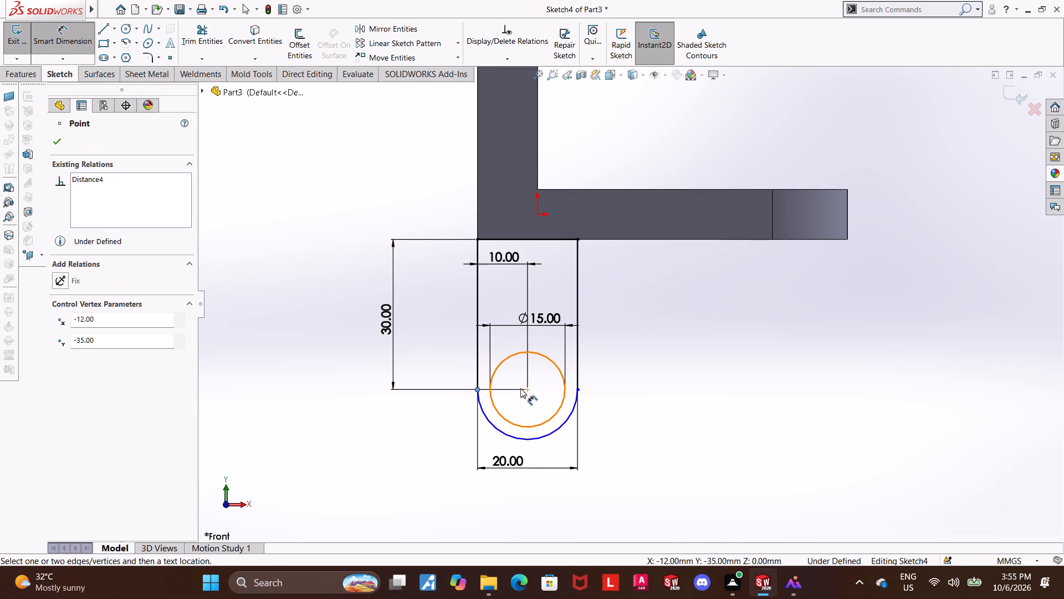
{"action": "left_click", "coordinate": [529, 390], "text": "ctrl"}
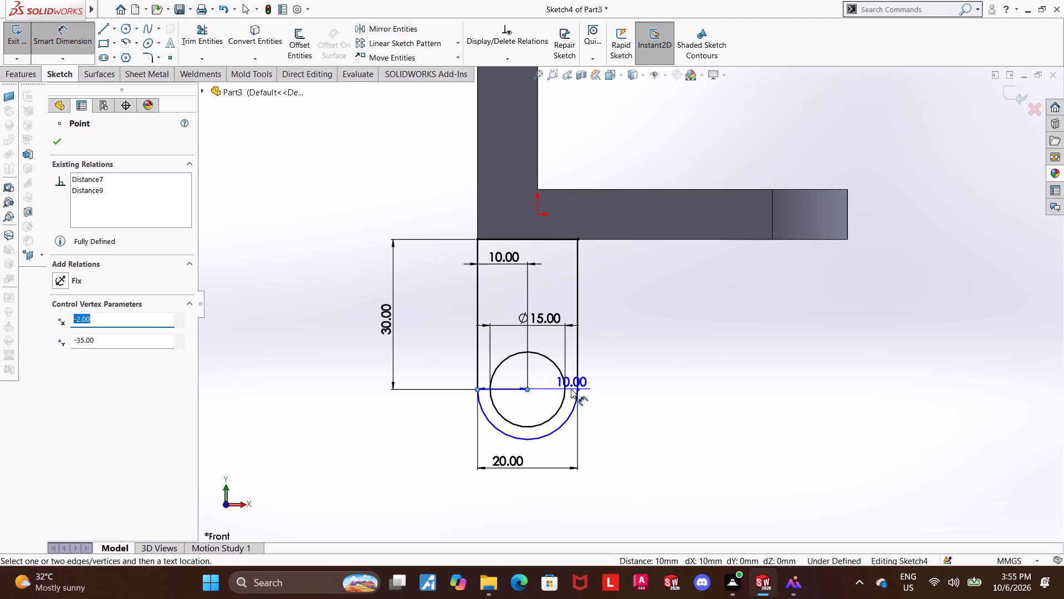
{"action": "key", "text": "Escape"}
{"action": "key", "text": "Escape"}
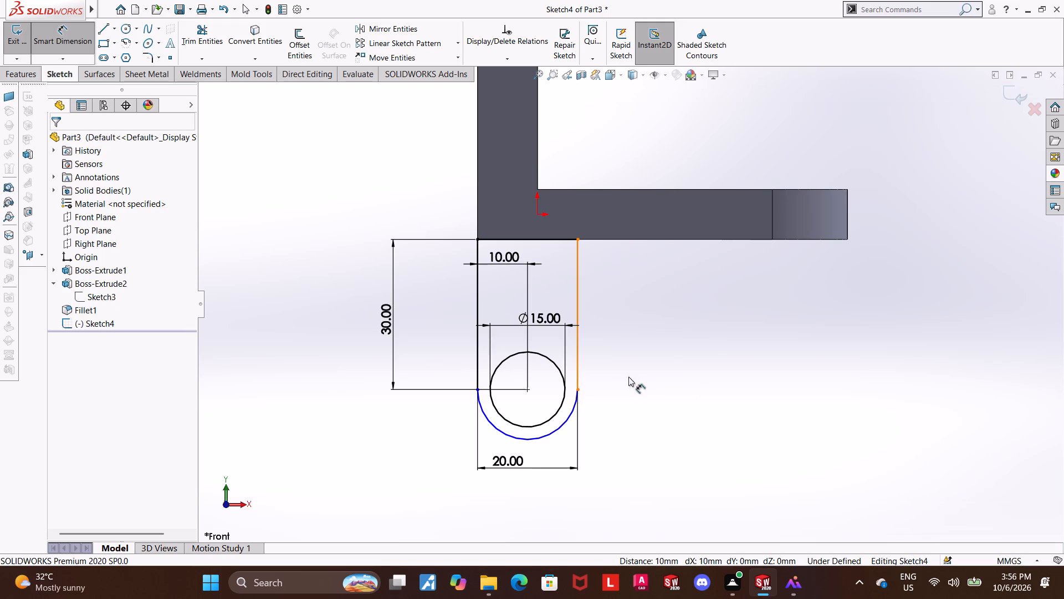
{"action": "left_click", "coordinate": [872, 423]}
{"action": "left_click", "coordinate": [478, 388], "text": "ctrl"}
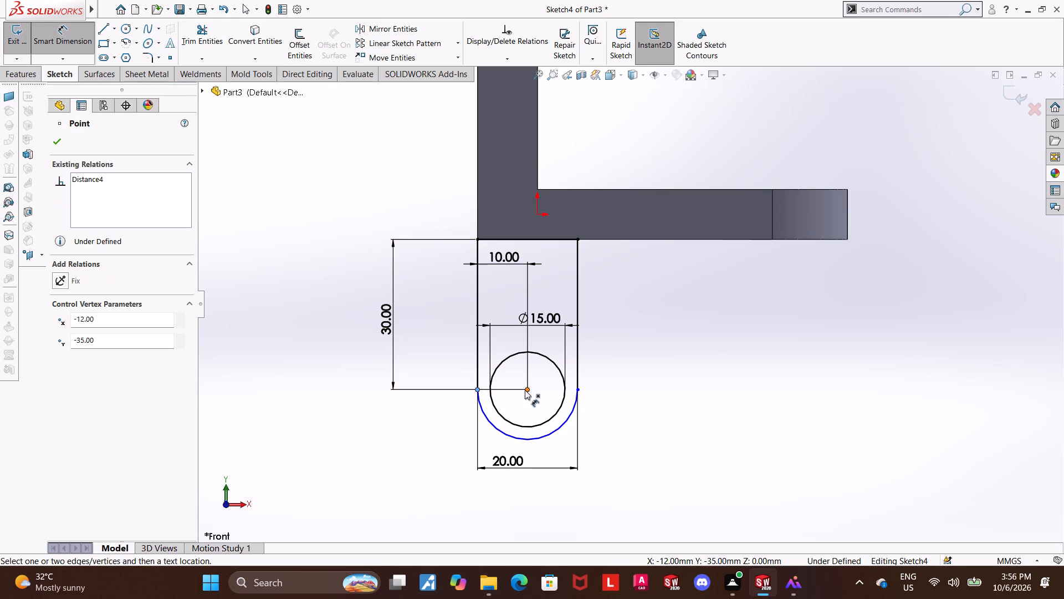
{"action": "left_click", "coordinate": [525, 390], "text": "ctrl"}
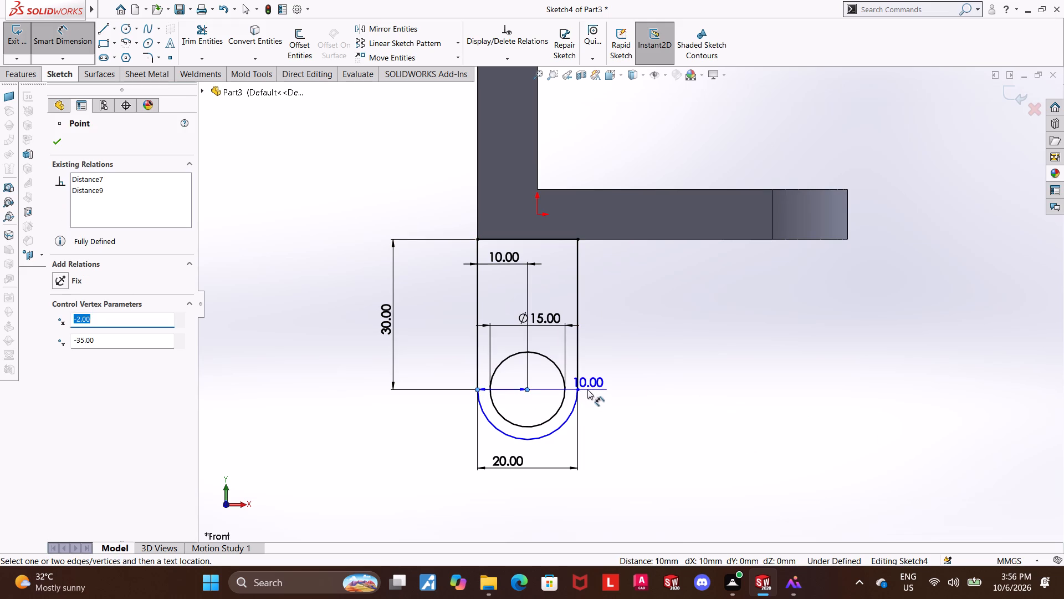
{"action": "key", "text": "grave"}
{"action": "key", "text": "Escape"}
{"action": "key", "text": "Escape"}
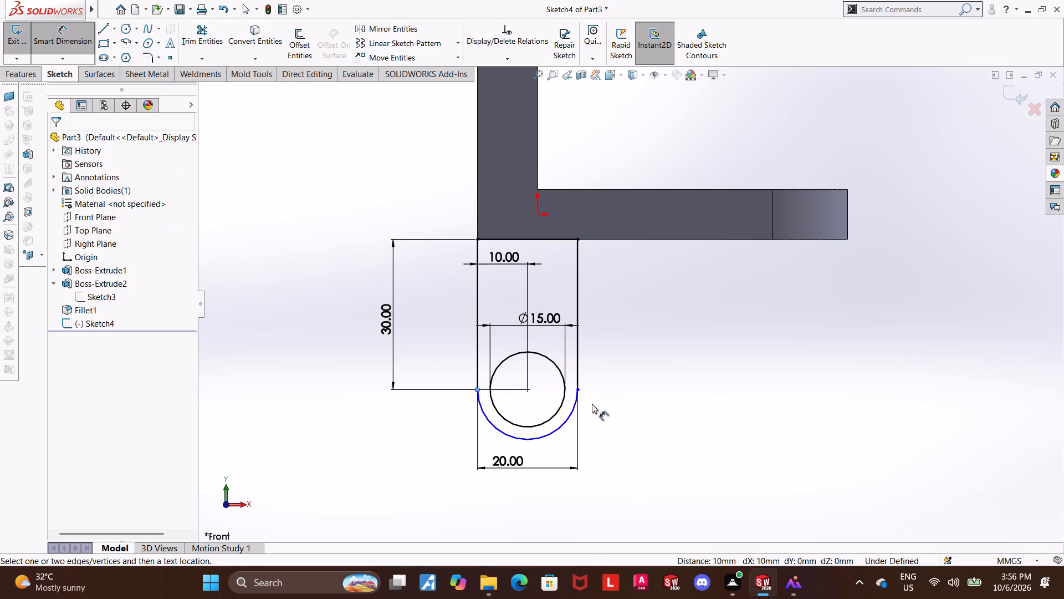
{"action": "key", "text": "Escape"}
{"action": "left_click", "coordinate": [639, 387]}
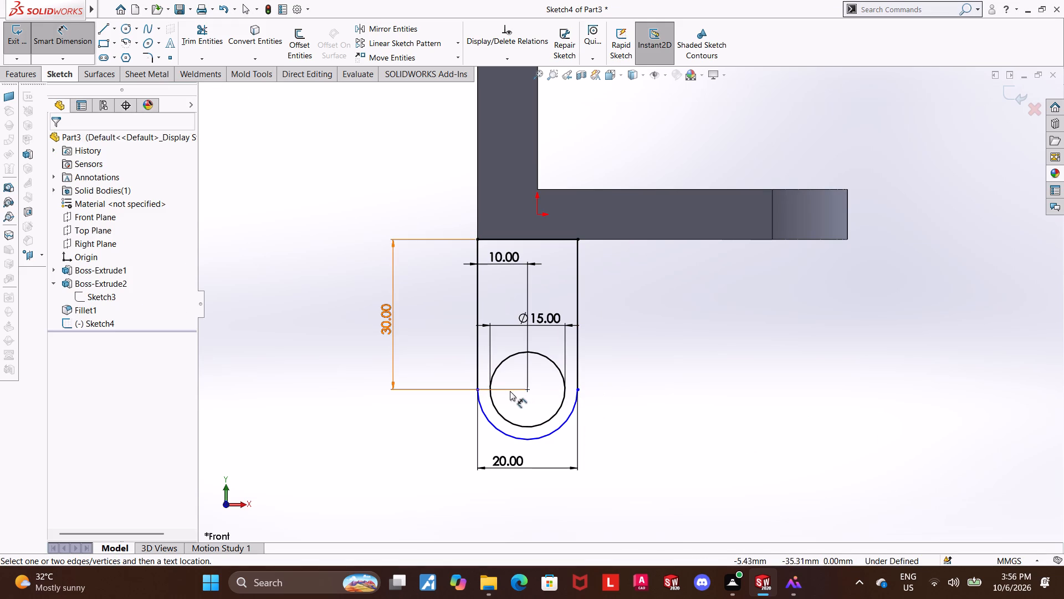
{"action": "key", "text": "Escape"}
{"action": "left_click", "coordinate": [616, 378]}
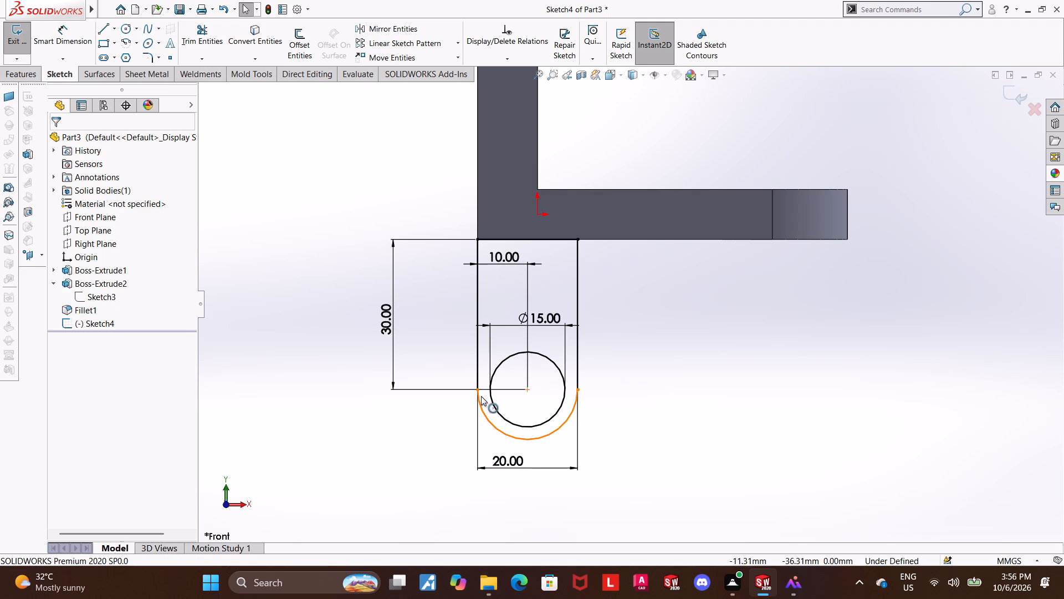
Add a horizontal relation between the leg arc's two endpoints and the hole centre.
{"action": "left_click", "coordinate": [480, 391], "text": "ctrl"}
{"action": "left_click", "coordinate": [527, 390], "text": "ctrl"}
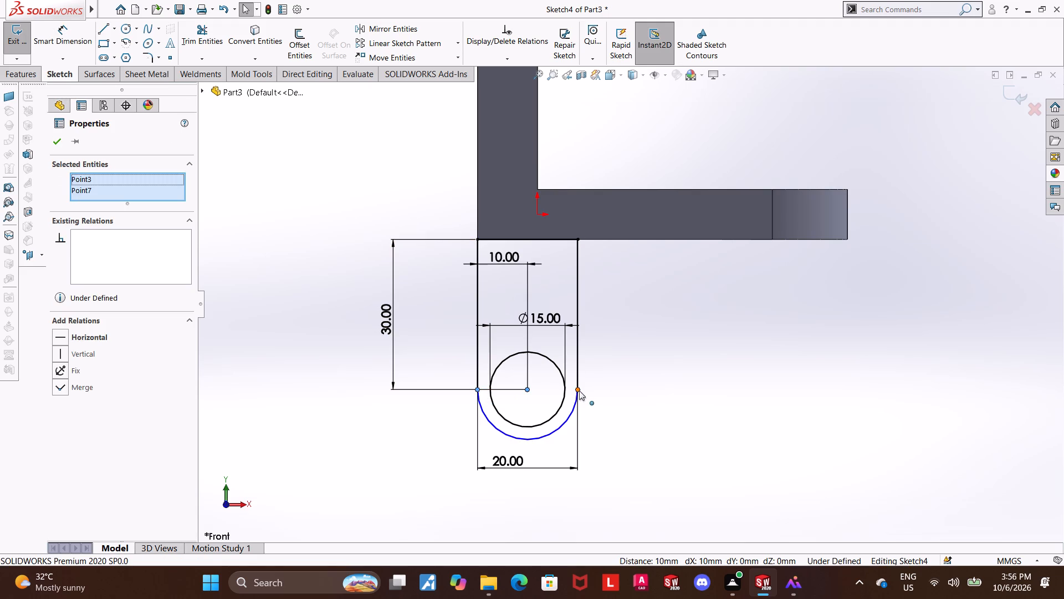
{"action": "left_click", "coordinate": [578, 391], "text": "ctrl"}
{"action": "left_click", "coordinate": [62, 353]}
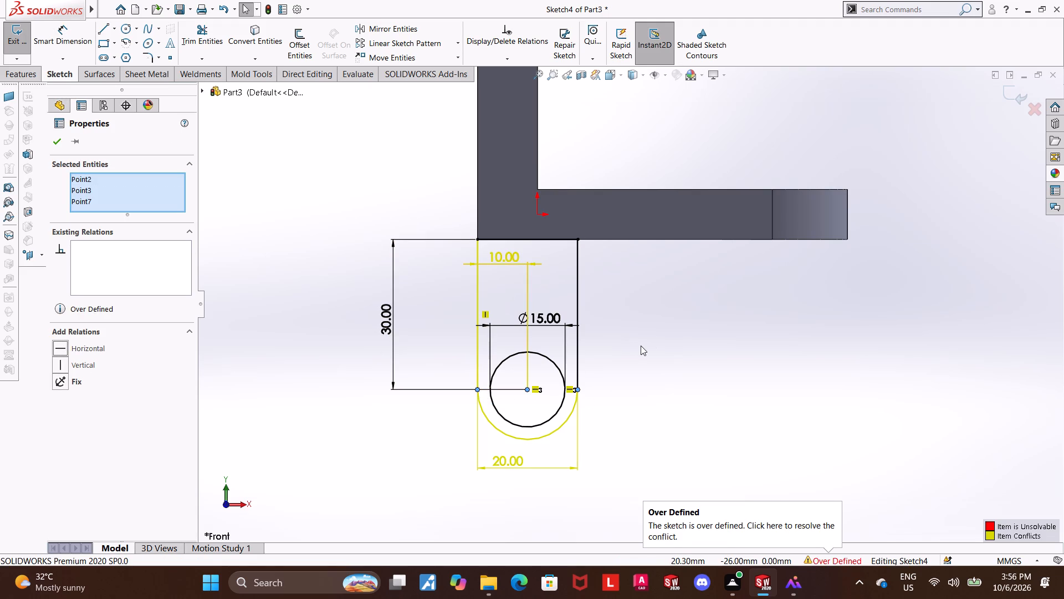
Undo the horizontal relation on the leg arc's endpoints and hole centre, and reopen the leg sketch for editing.
{"action": "key", "text": "ctrl+z"}
{"action": "left_click", "coordinate": [727, 359]}
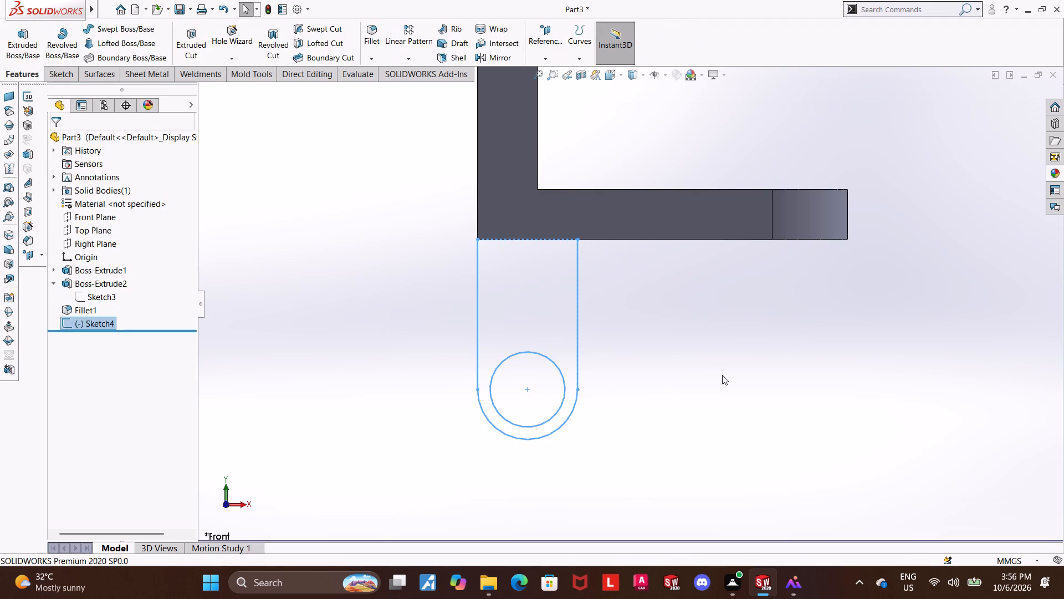
{"action": "left_click", "coordinate": [94, 321]}
{"action": "left_click", "coordinate": [104, 283]}
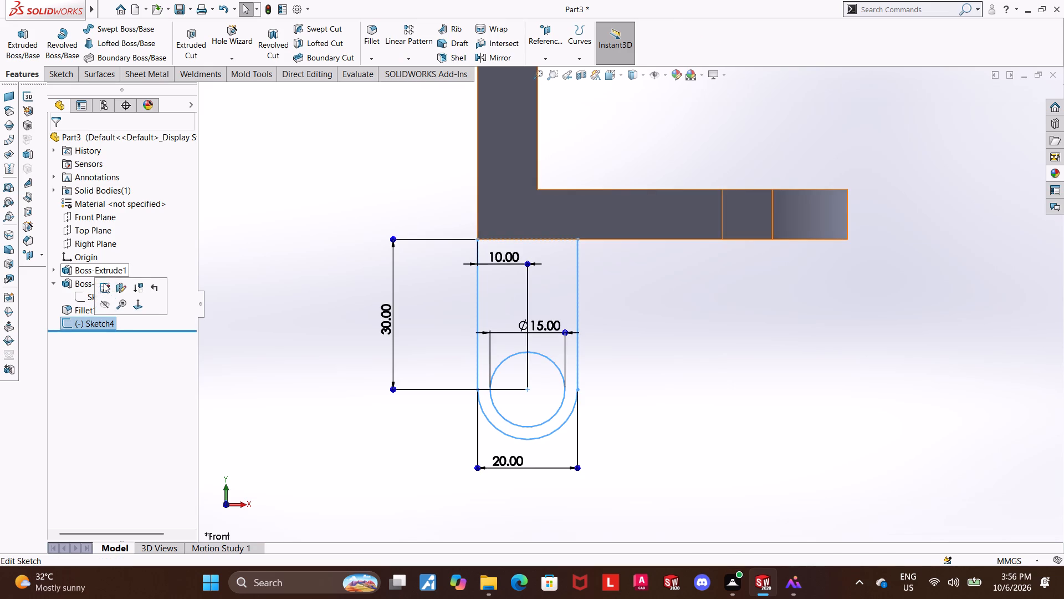
{"action": "left_click", "coordinate": [606, 317]}
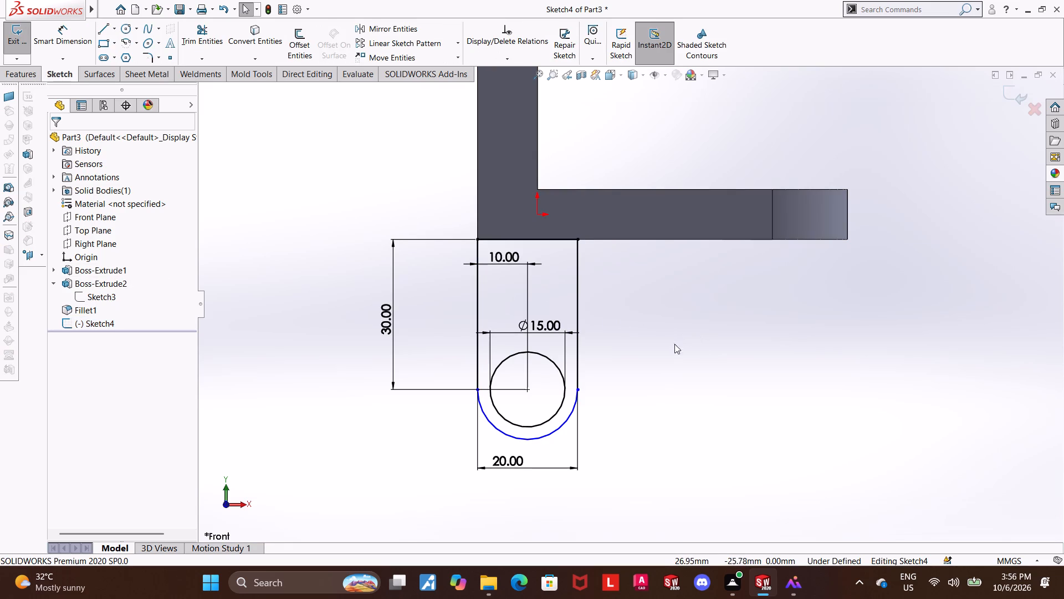
Add a concentric relation between the 15 mm hole circle and the leg's bottom arc.
{"action": "left_click", "coordinate": [742, 350]}
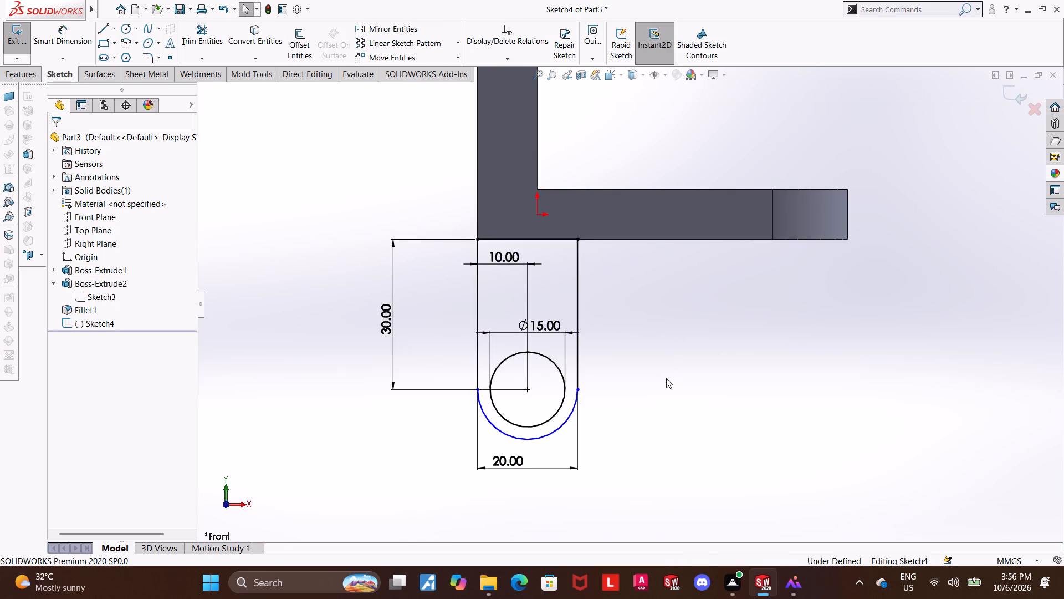
{"action": "left_click", "coordinate": [656, 397]}
{"action": "left_click", "coordinate": [550, 420], "text": "ctrl"}
{"action": "left_click", "coordinate": [562, 427], "text": "ctrl"}
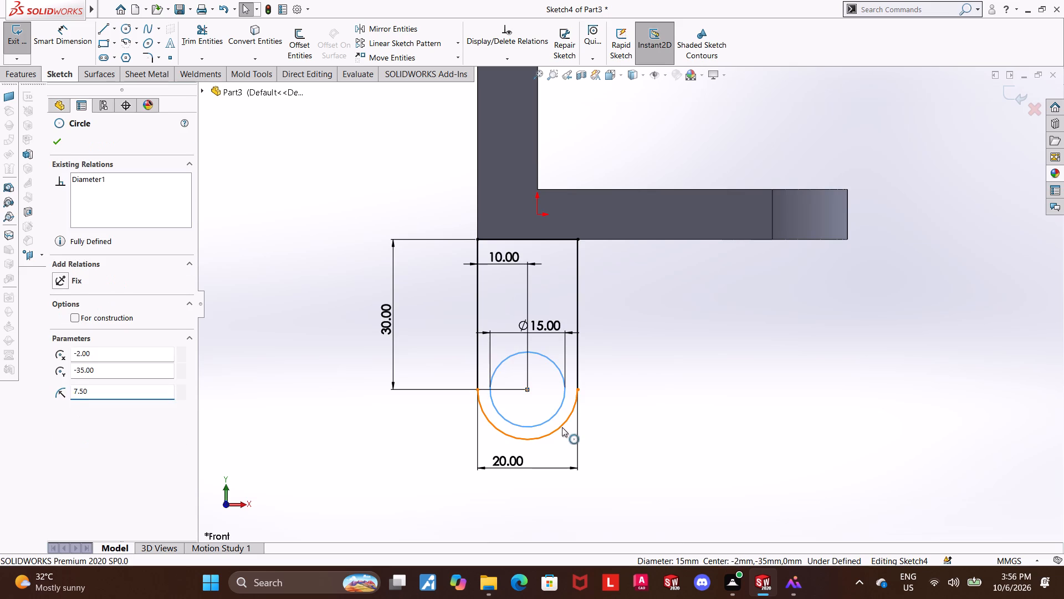
{"action": "left_click", "coordinate": [61, 374]}
{"action": "left_click", "coordinate": [729, 374]}
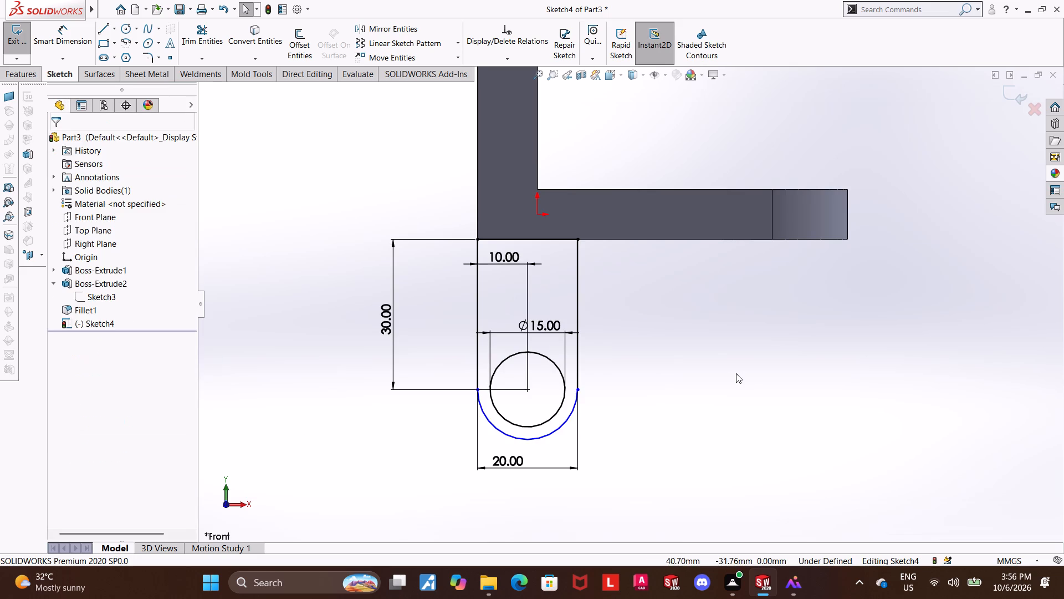
{"action": "left_click", "coordinate": [735, 373]}
{"action": "left_click", "coordinate": [693, 358]}
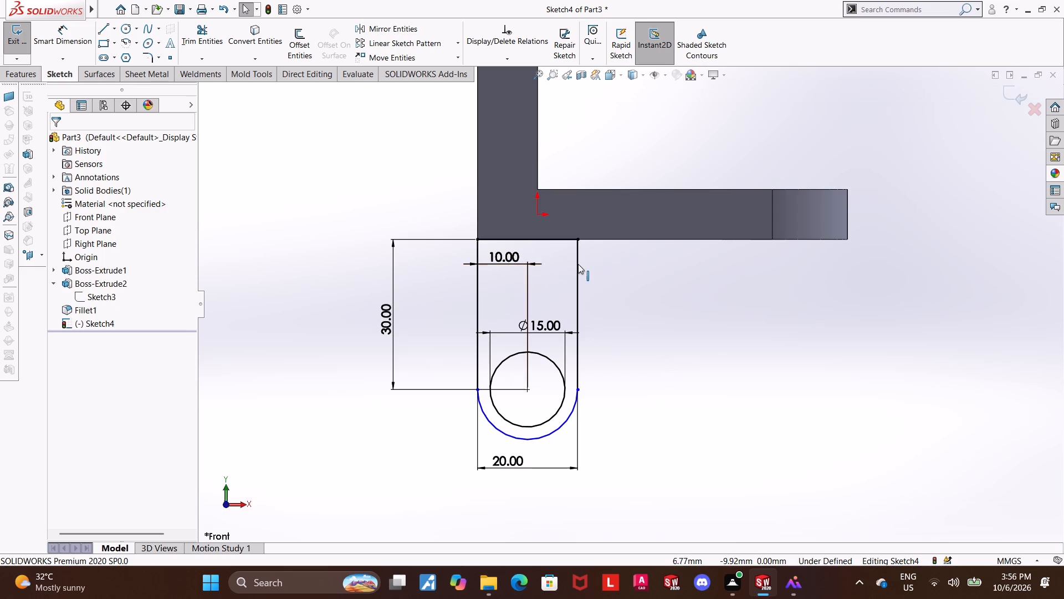
{"action": "left_click", "coordinate": [674, 328]}
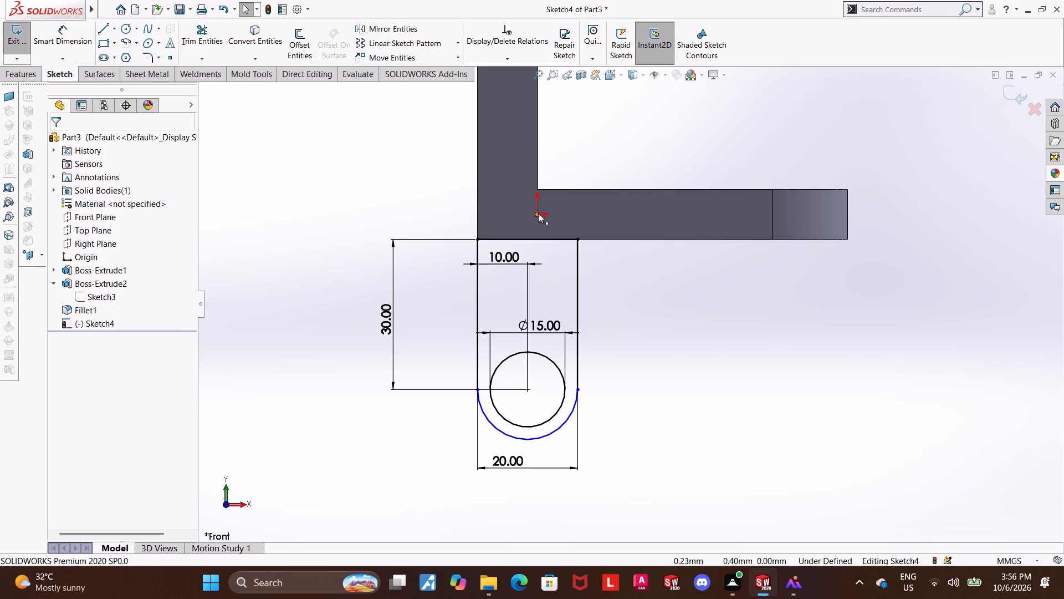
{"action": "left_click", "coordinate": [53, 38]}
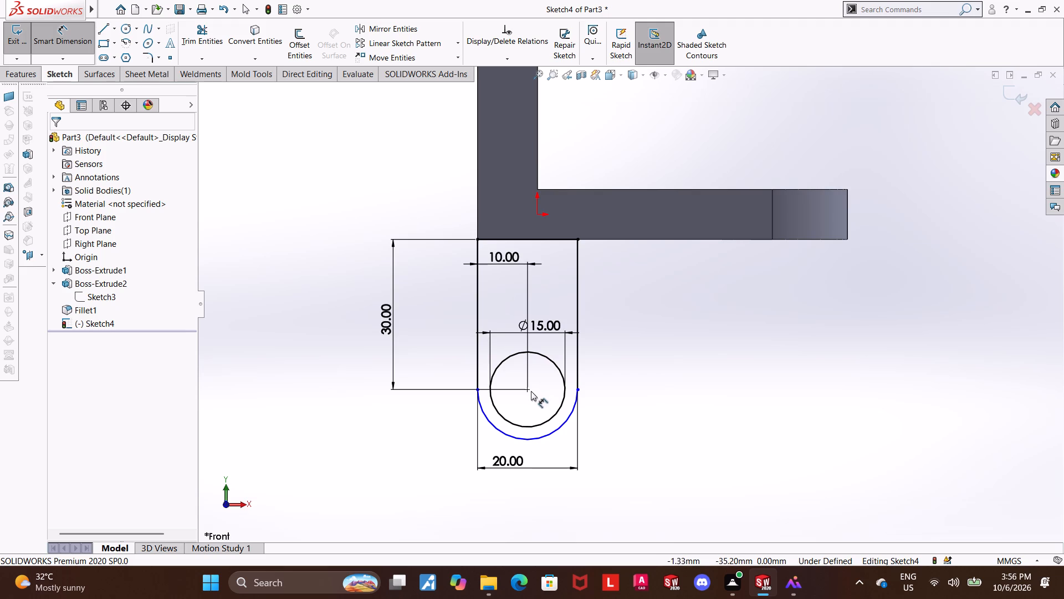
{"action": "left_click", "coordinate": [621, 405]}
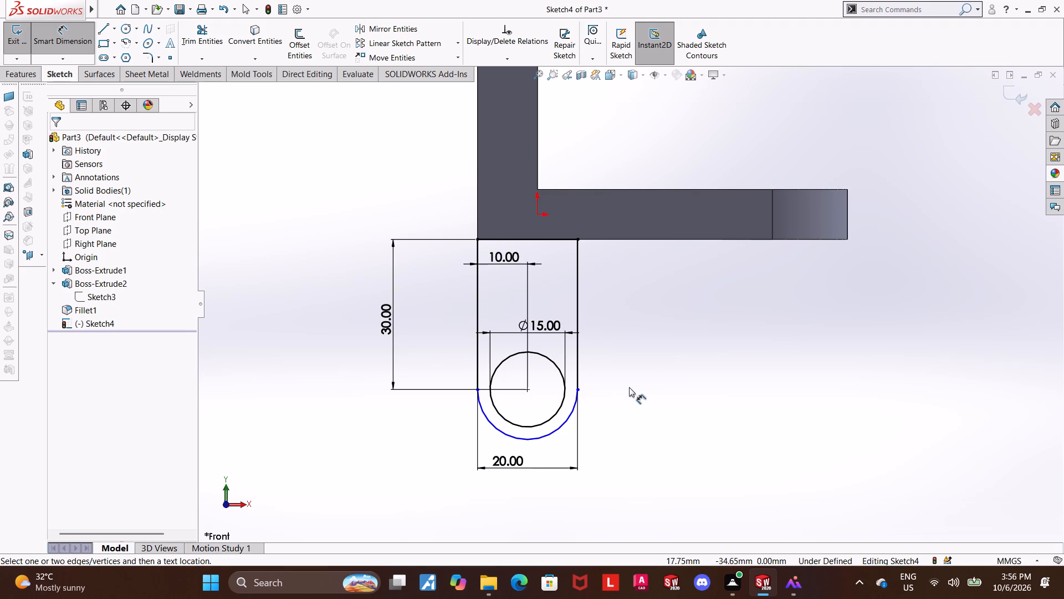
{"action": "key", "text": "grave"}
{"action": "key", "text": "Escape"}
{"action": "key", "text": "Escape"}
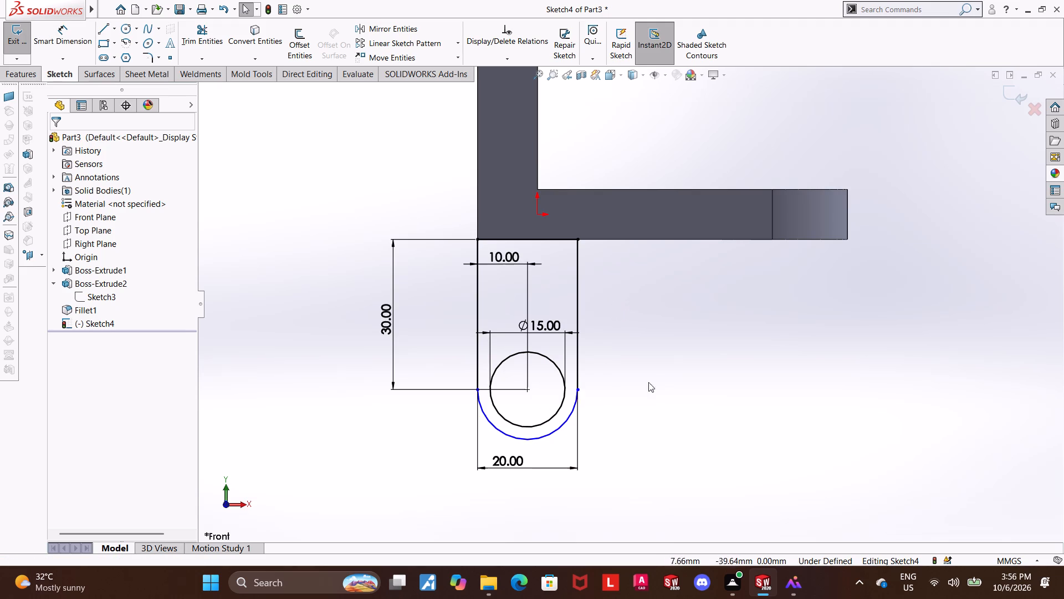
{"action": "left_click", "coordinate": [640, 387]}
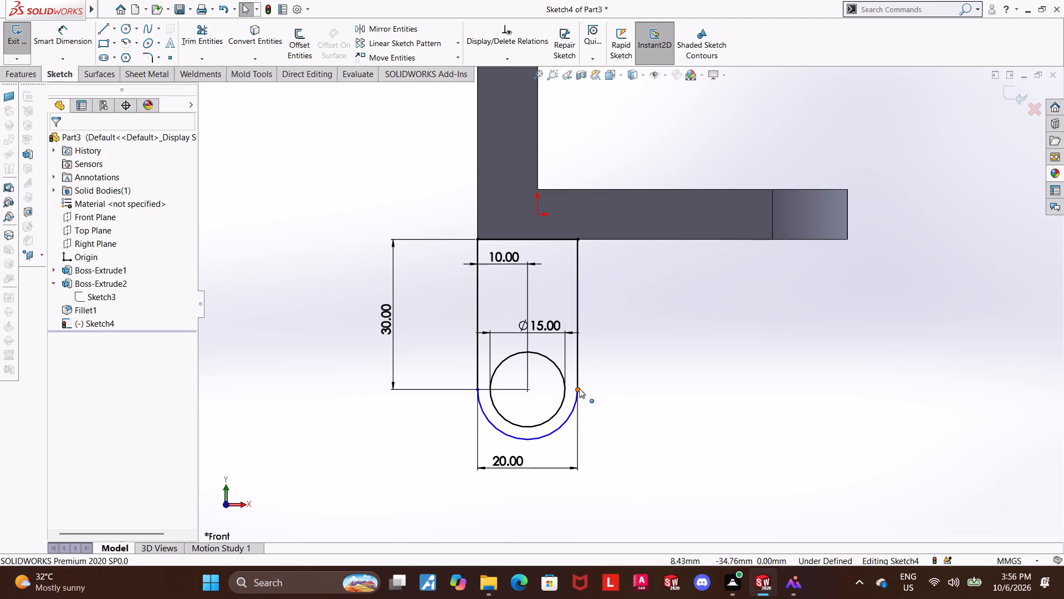
Add a tangent relation between the leg's bottom arc and its inner vertical side, farther from the upright's outer edge.
{"action": "scroll", "coordinate": [590, 394], "scroll_direction": "down", "scroll_amount": 5}
{"action": "scroll", "coordinate": [585, 348], "scroll_direction": "down", "scroll_amount": 5}
{"action": "scroll", "coordinate": [594, 298], "scroll_direction": "up", "scroll_amount": 6}
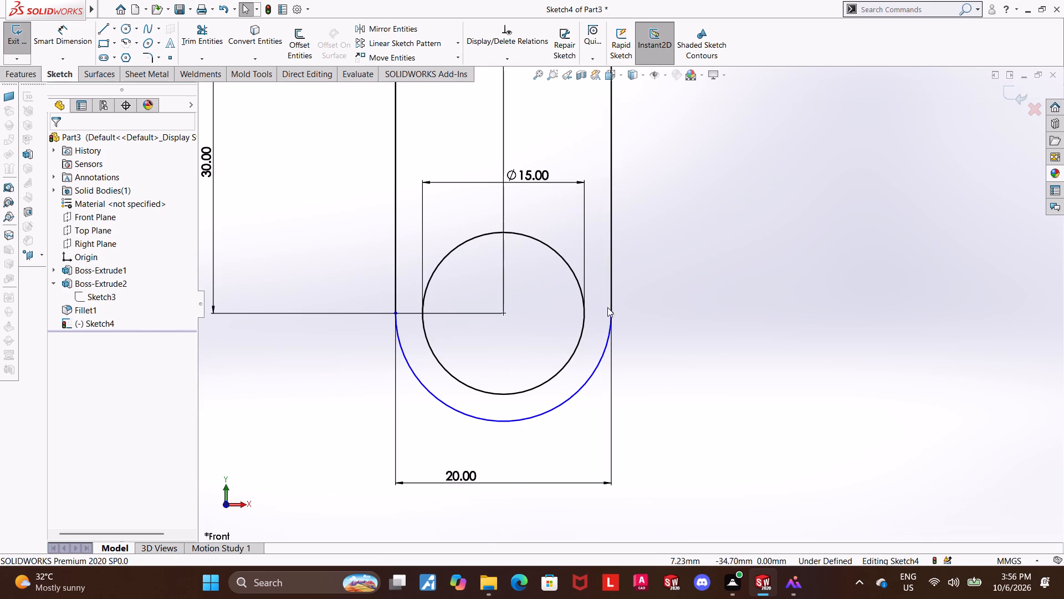
{"action": "left_click", "coordinate": [611, 301]}
{"action": "left_click", "coordinate": [610, 335], "text": "ctrl"}
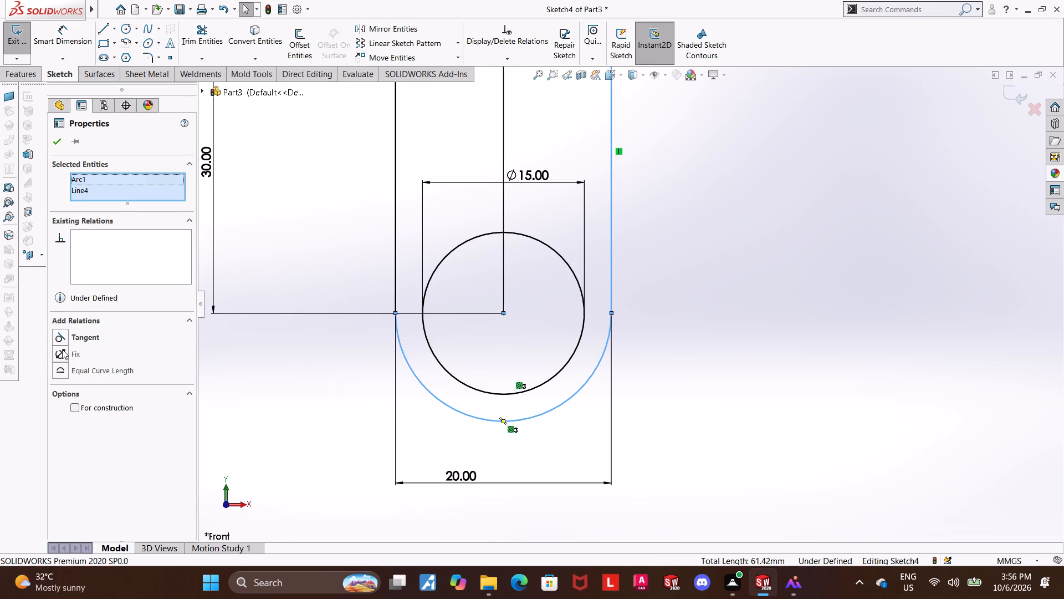
{"action": "left_click", "coordinate": [62, 345]}
{"action": "left_click", "coordinate": [686, 353]}
{"action": "scroll", "coordinate": [727, 298], "scroll_direction": "up", "scroll_amount": 4}
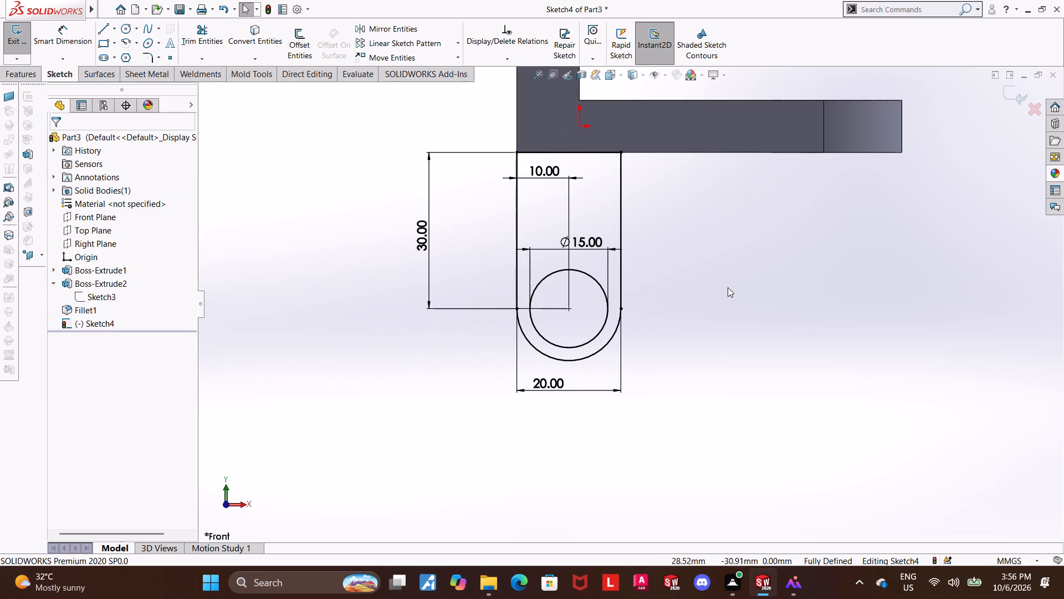
{"action": "left_click", "coordinate": [728, 287]}
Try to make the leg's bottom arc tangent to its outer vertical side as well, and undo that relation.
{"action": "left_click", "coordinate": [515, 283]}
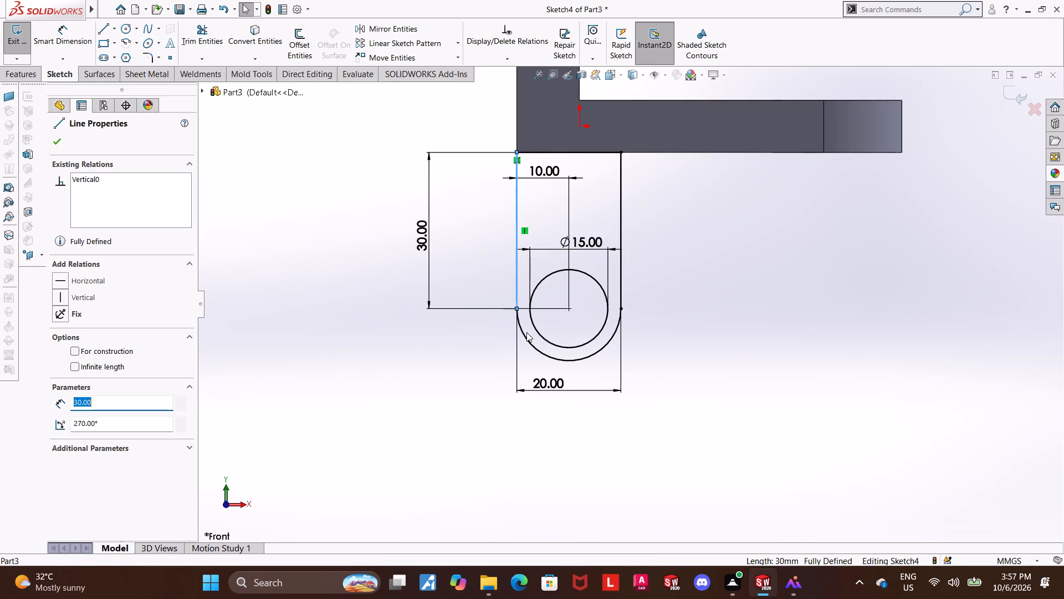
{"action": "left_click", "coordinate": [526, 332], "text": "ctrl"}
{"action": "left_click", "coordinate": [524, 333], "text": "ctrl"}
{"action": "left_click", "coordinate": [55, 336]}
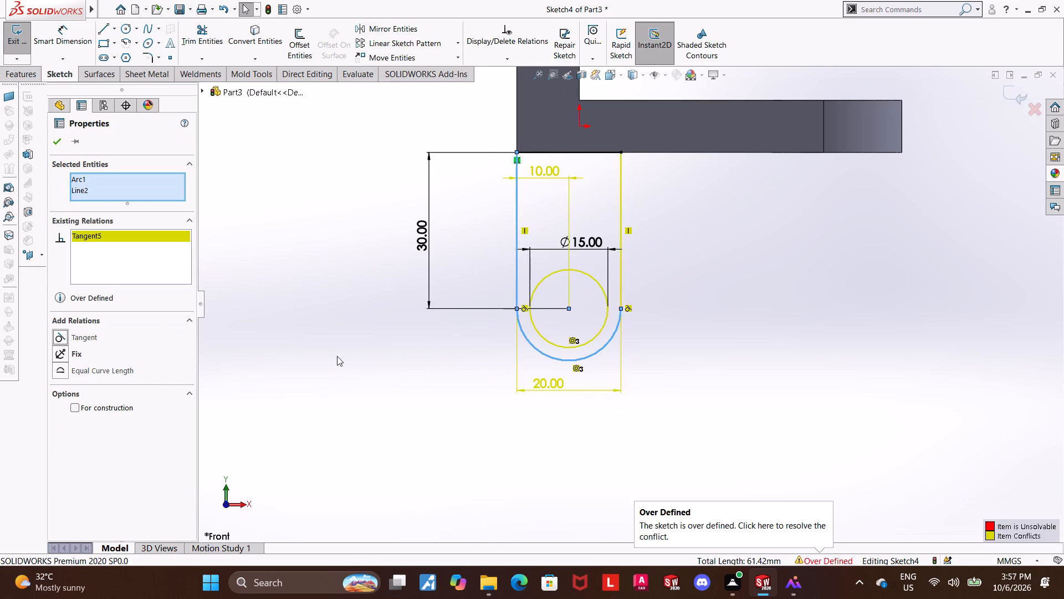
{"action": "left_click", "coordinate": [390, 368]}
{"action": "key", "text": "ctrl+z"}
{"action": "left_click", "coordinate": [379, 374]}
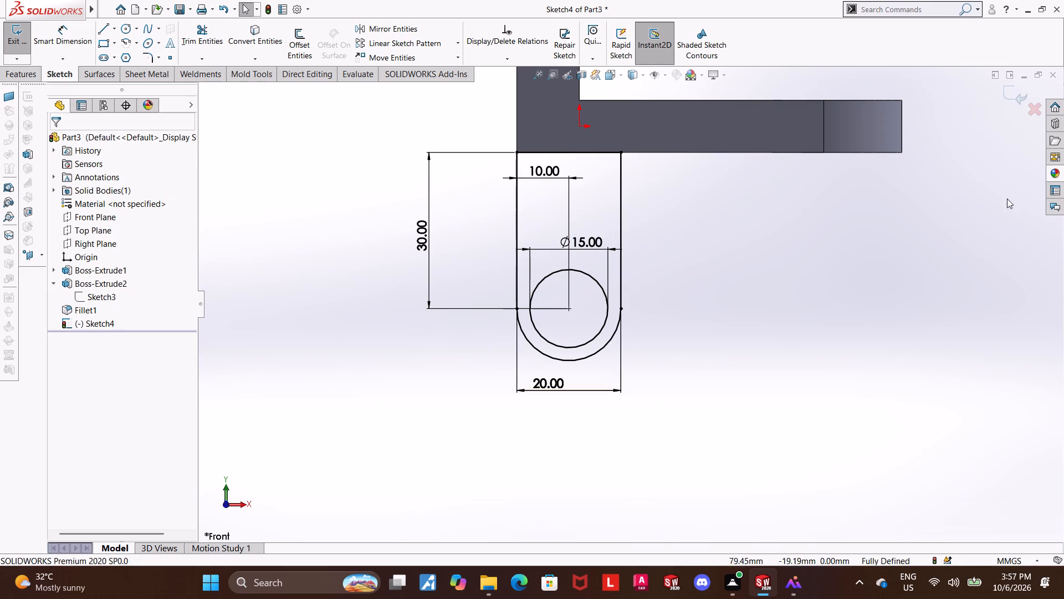
Exit the leg sketch and extrude its profile as a boss 70 mm deep, Mid Plane, merged with the bracket.
{"action": "left_click", "coordinate": [1016, 101]}
{"action": "scroll", "coordinate": [912, 165], "scroll_direction": "up", "scroll_amount": 2}
{"action": "middle_click_drag", "start_coordinate": [753, 229], "coordinate": [716, 283]}
{"action": "scroll", "coordinate": [707, 232], "scroll_direction": "up", "scroll_amount": 2}
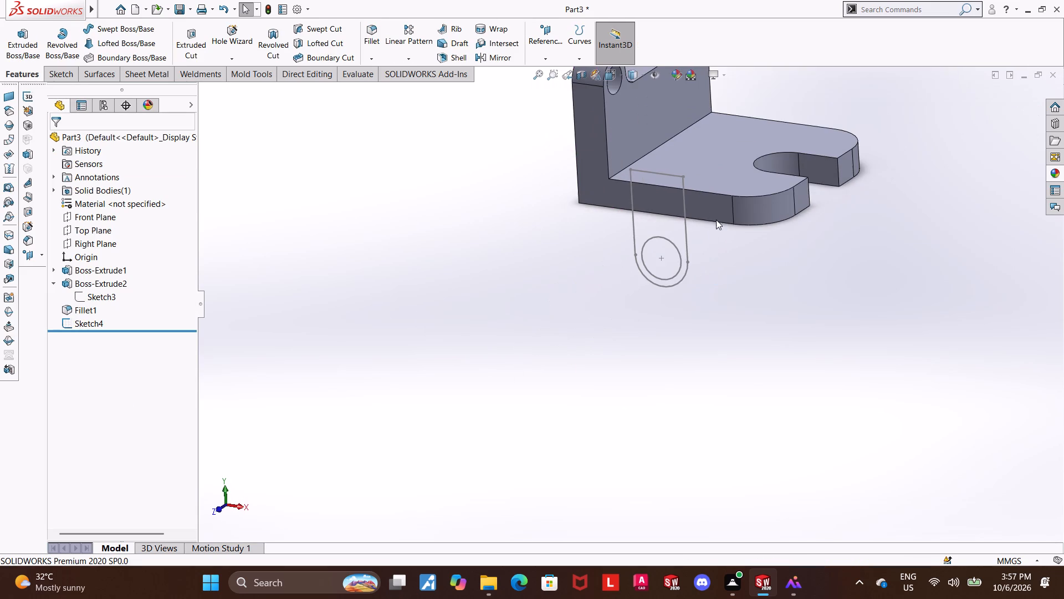
{"action": "scroll", "coordinate": [767, 97], "scroll_direction": "down", "scroll_amount": 1}
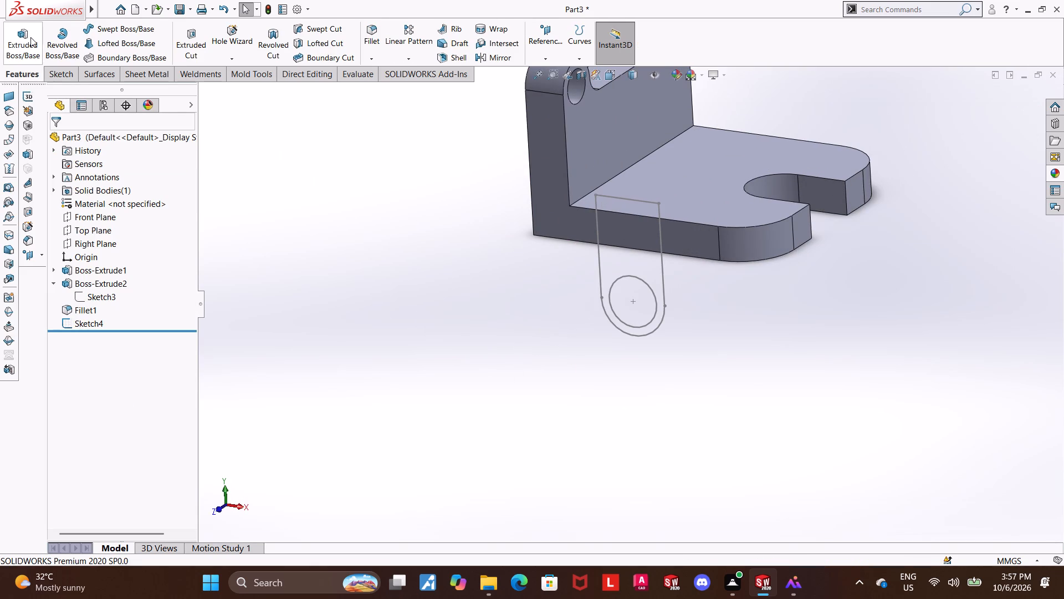
{"action": "left_click", "coordinate": [30, 37]}
{"action": "left_click", "coordinate": [199, 91]}
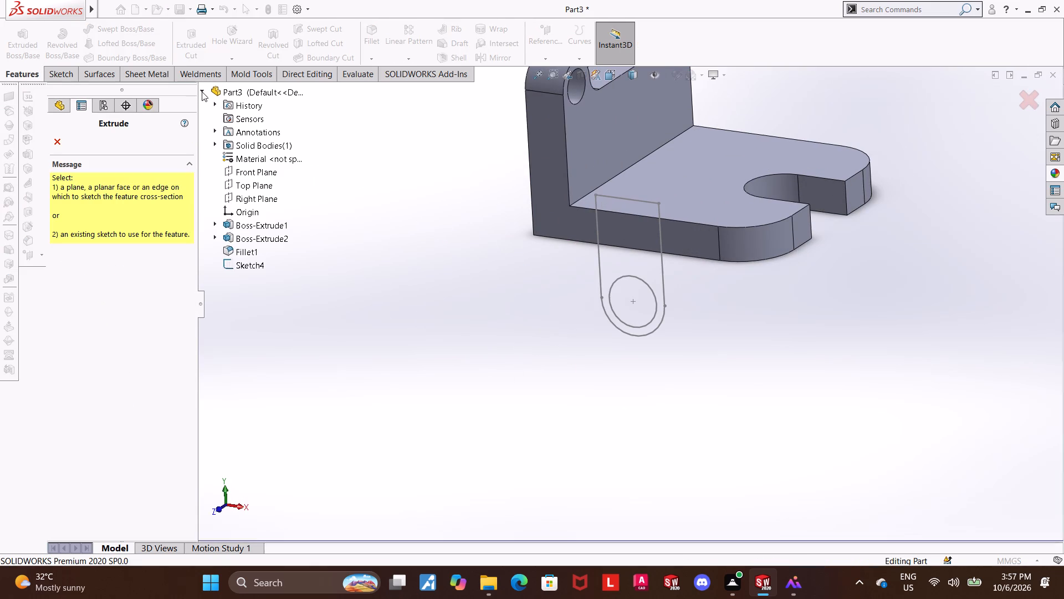
{"action": "left_click", "coordinate": [243, 265]}
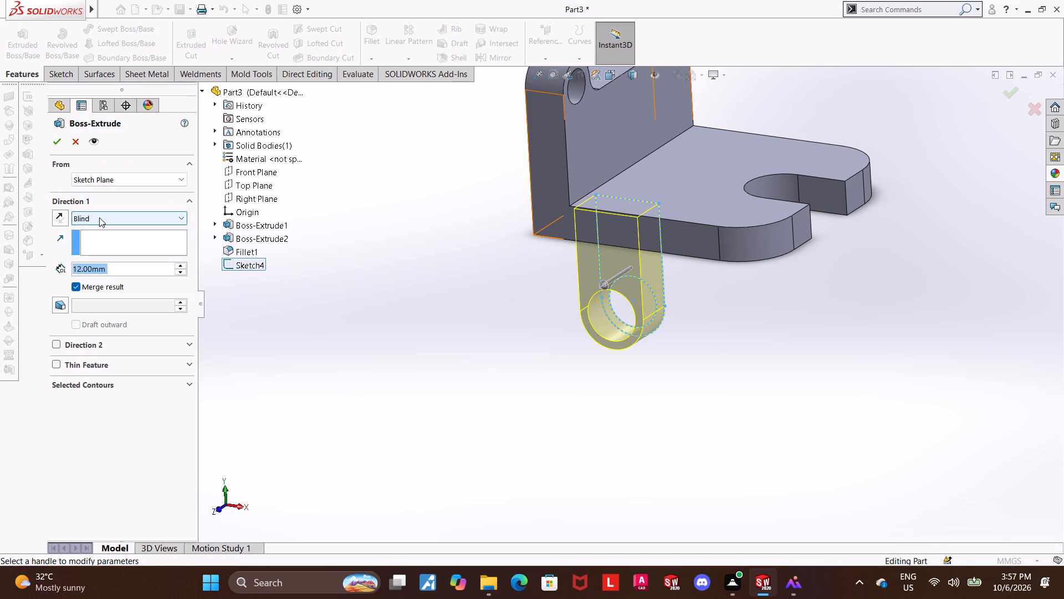
{"action": "left_click", "coordinate": [99, 217]}
{"action": "left_click", "coordinate": [105, 283]}
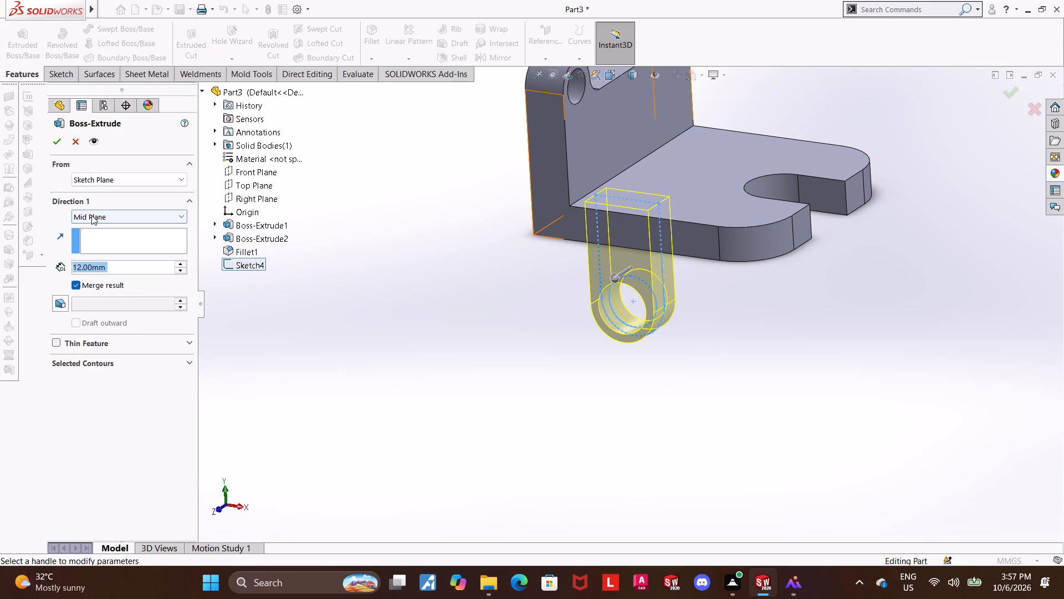
{"action": "left_click", "coordinate": [91, 215]}
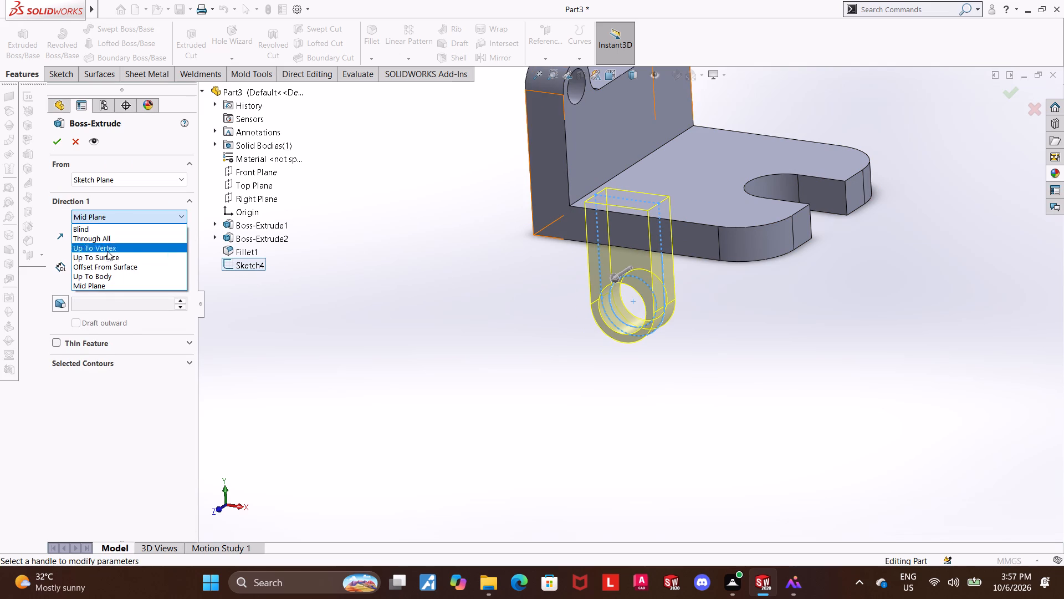
{"action": "left_click", "coordinate": [349, 251]}
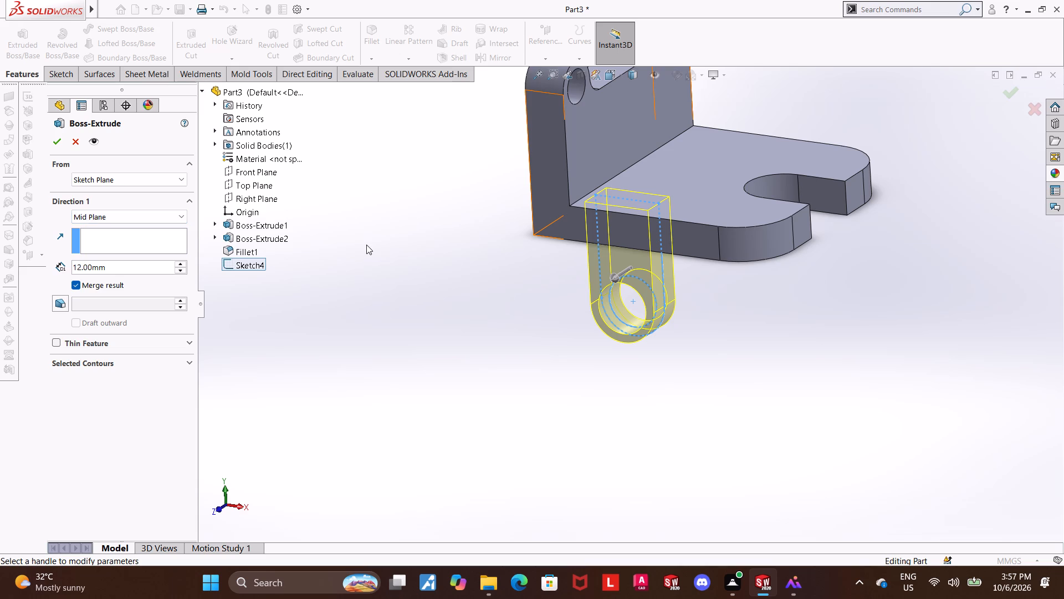
{"action": "left_click", "coordinate": [129, 266]}
{"action": "left_click_drag", "start_coordinate": [131, 266], "coordinate": [14, 274]}
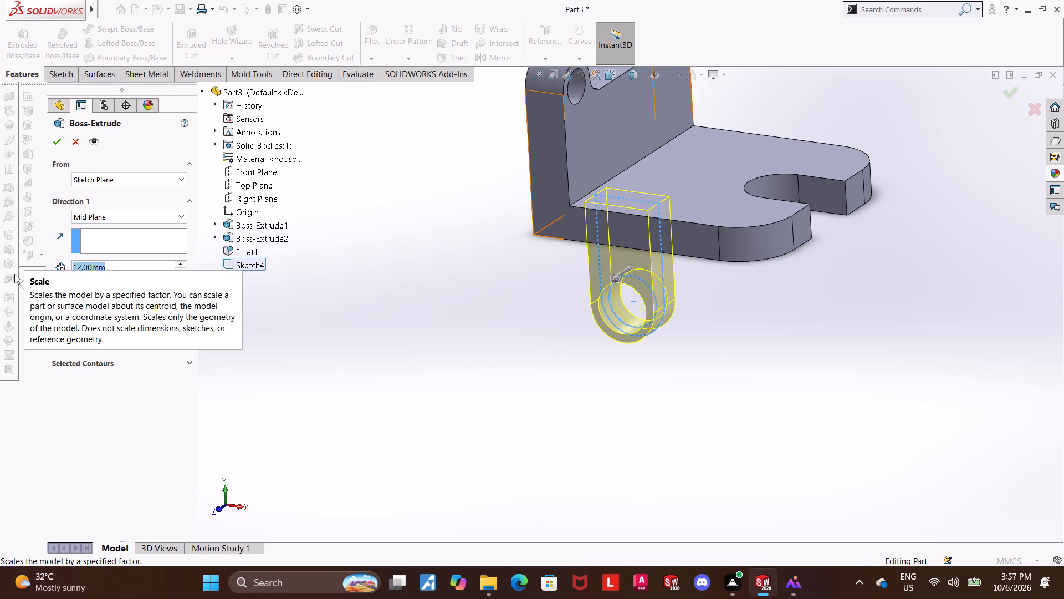
{"action": "type", "text": "70"}
{"action": "key", "text": "Return"}
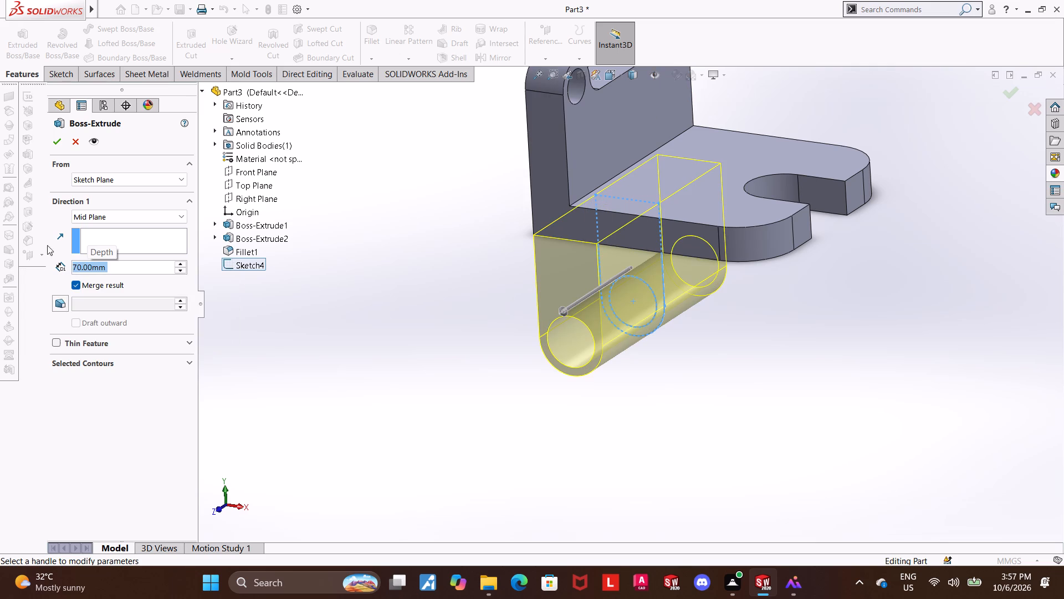
{"action": "left_click", "coordinate": [57, 149]}
{"action": "left_click", "coordinate": [643, 403]}
Fillet the inside edge where the leg's inner face meets the base's underside with a 5 mm symmetric radius.
{"action": "middle_click_drag", "start_coordinate": [724, 333], "coordinate": [836, 265]}
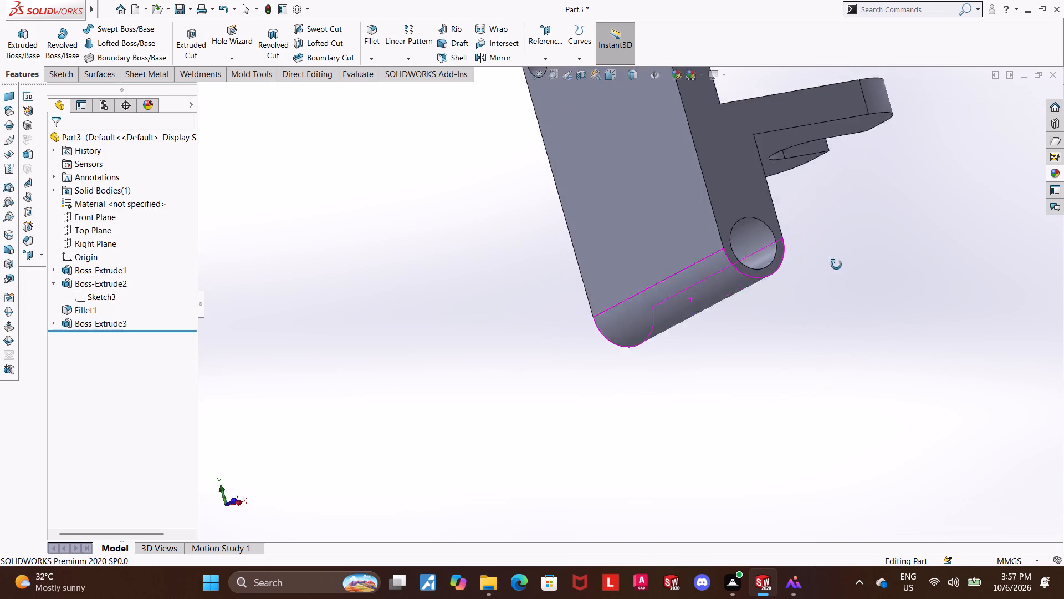
{"action": "middle_click_drag", "start_coordinate": [836, 265], "coordinate": [714, 323]}
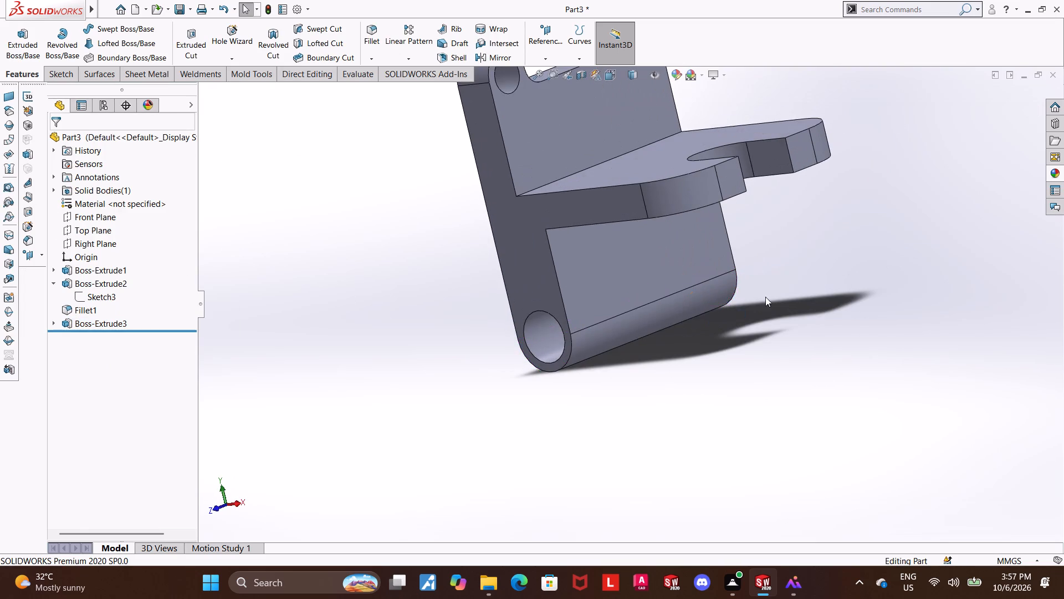
{"action": "middle_click_drag", "start_coordinate": [833, 279], "coordinate": [822, 229]}
{"action": "scroll", "coordinate": [847, 224], "scroll_direction": "down", "scroll_amount": 1}
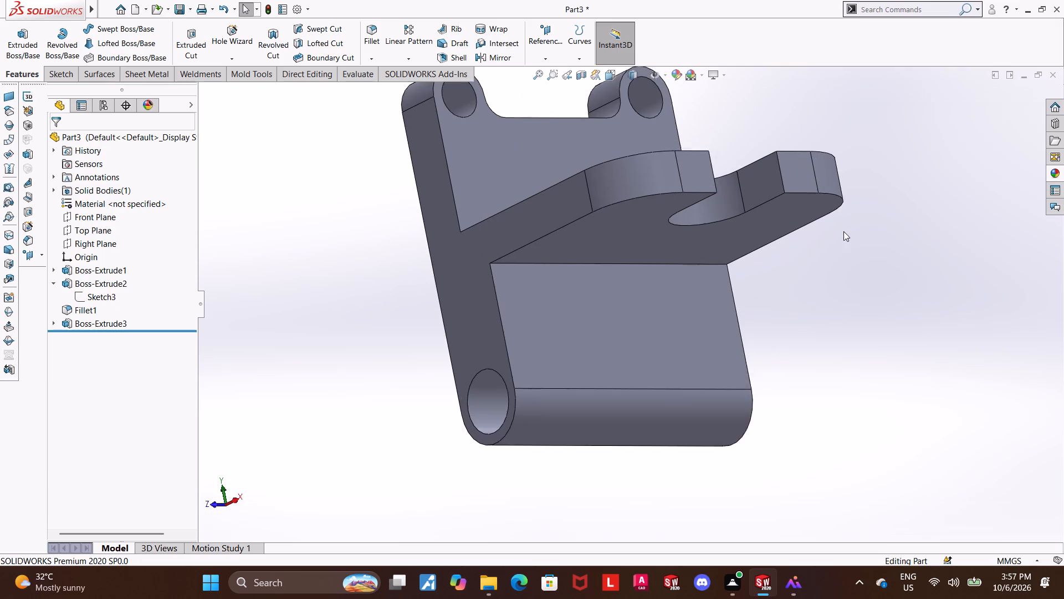
{"action": "scroll", "coordinate": [843, 231], "scroll_direction": "down", "scroll_amount": 1}
{"action": "scroll", "coordinate": [748, 266], "scroll_direction": "down", "scroll_amount": 1}
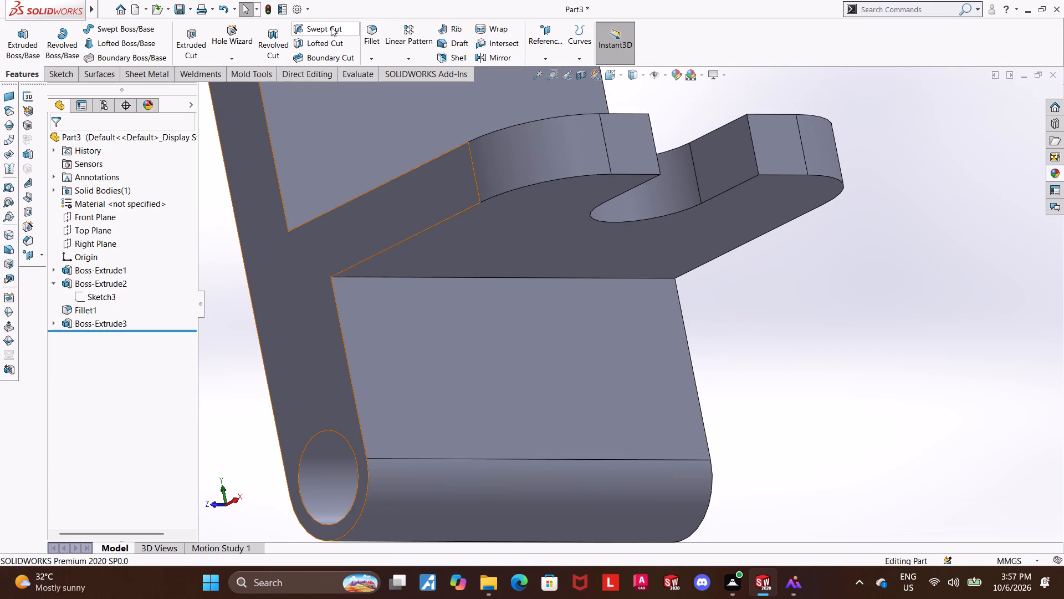
{"action": "left_click", "coordinate": [369, 37]}
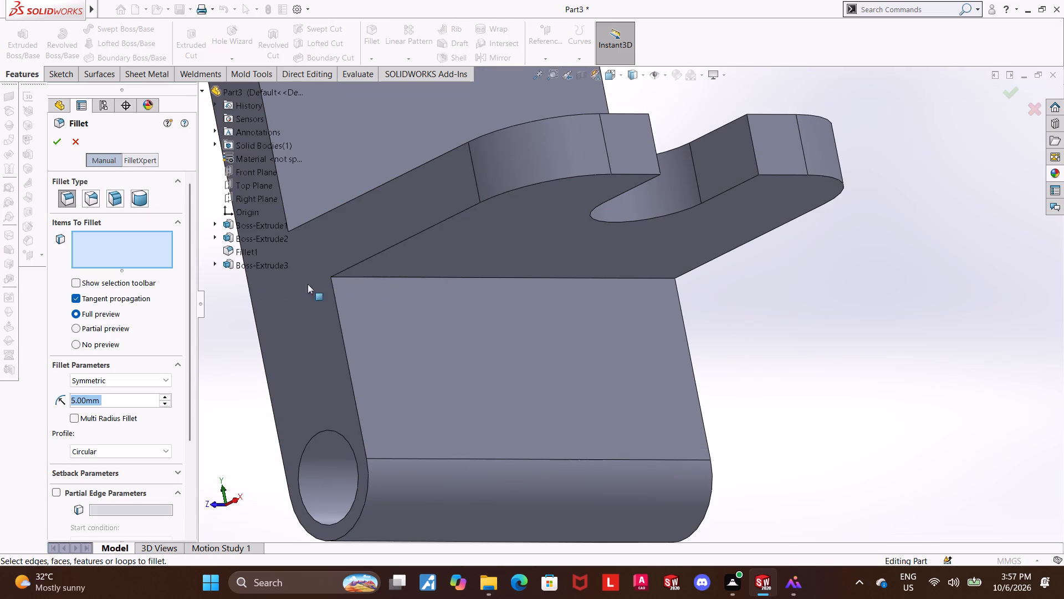
{"action": "left_click", "coordinate": [359, 277]}
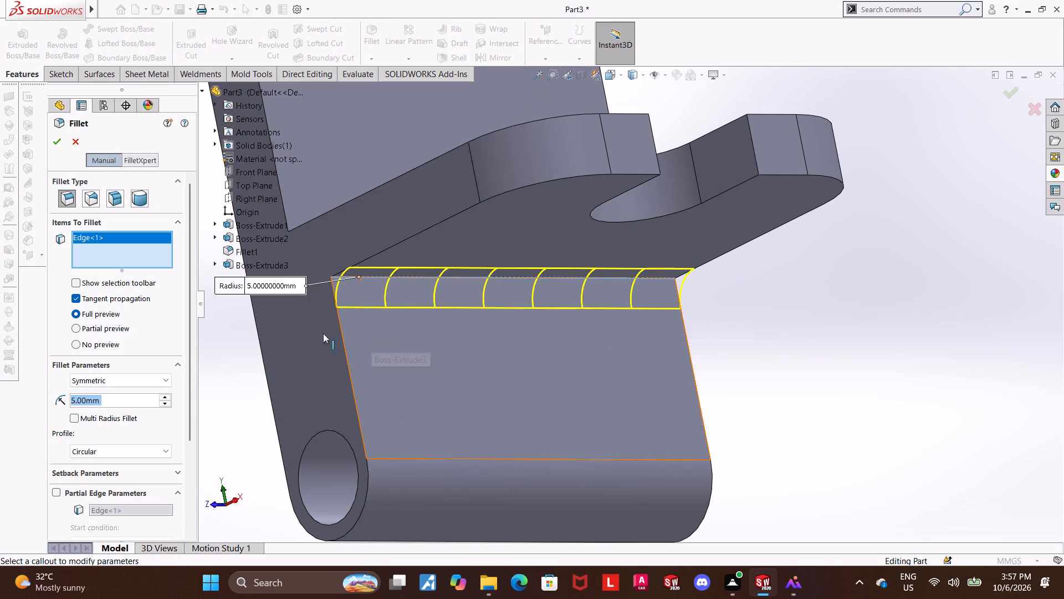
{"action": "left_click", "coordinate": [61, 143]}
{"action": "left_click", "coordinate": [887, 374]}
{"action": "middle_click_drag", "start_coordinate": [753, 336], "coordinate": [754, 340]}
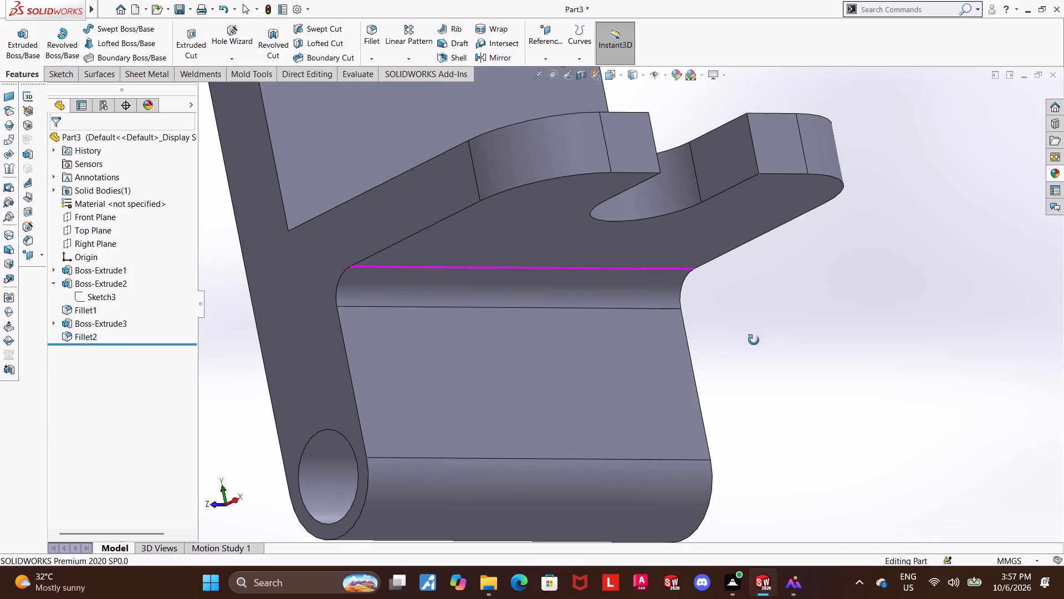
Inspect the filleted bracket in the front and isometric views and from several angles.
{"action": "middle_click_drag", "start_coordinate": [754, 340], "coordinate": [820, 358]}
{"action": "scroll", "coordinate": [818, 357], "scroll_direction": "up", "scroll_amount": 3}
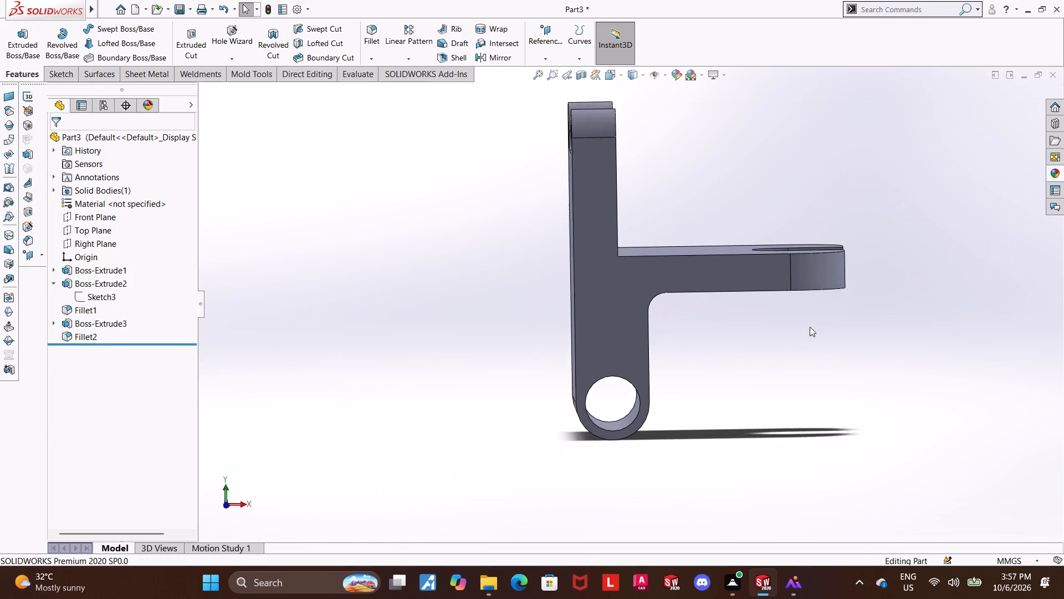
{"action": "scroll", "coordinate": [810, 327], "scroll_direction": "up", "scroll_amount": 1}
{"action": "left_click", "coordinate": [611, 71]}
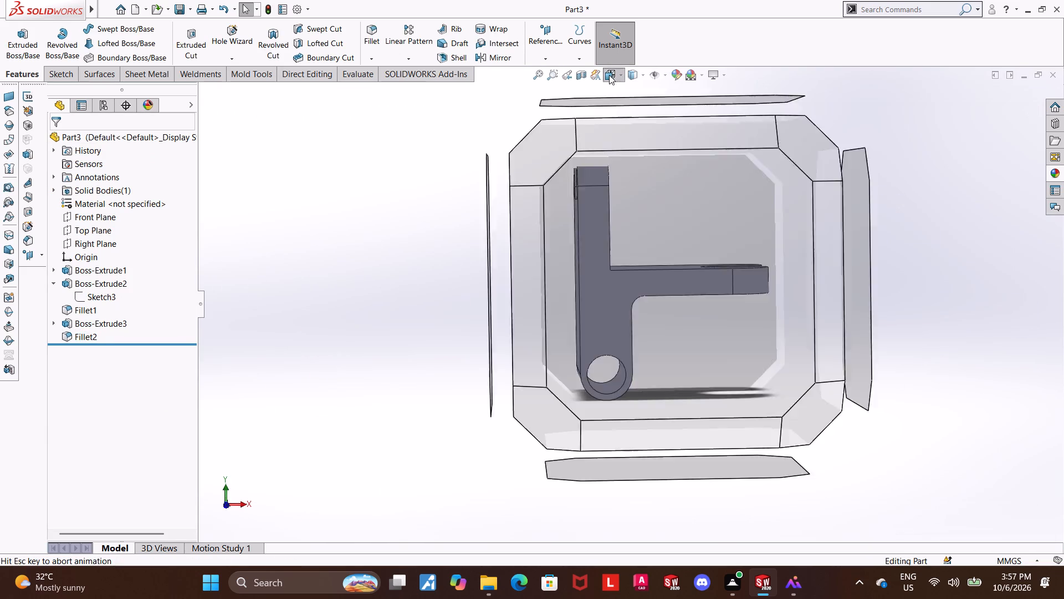
{"action": "left_click", "coordinate": [542, 357]}
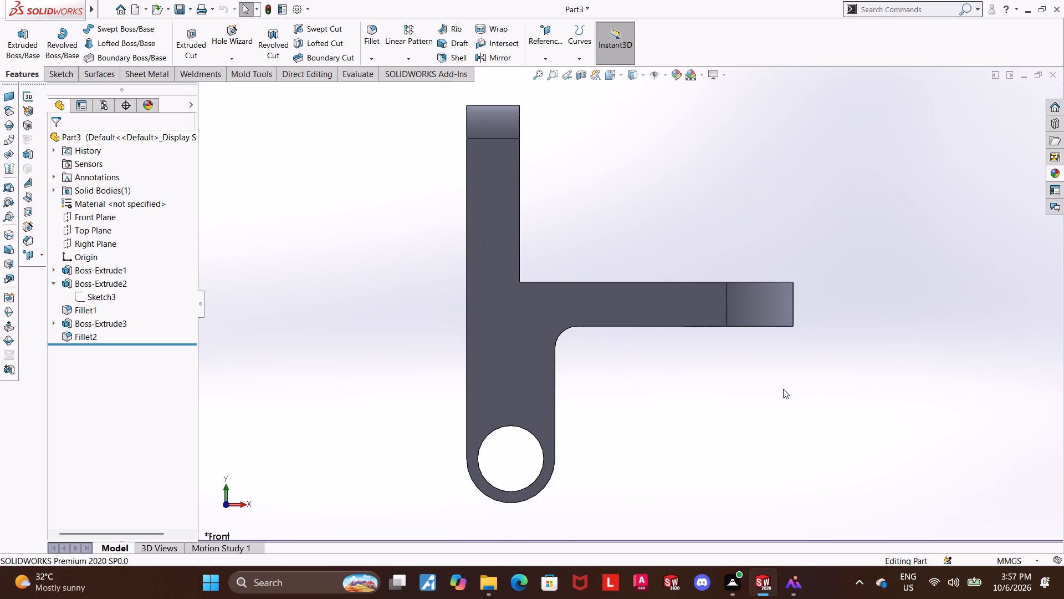
{"action": "left_click", "coordinate": [694, 420]}
{"action": "scroll", "coordinate": [711, 384], "scroll_direction": "up", "scroll_amount": 3}
{"action": "middle_click_drag", "start_coordinate": [735, 375], "coordinate": [704, 412]}
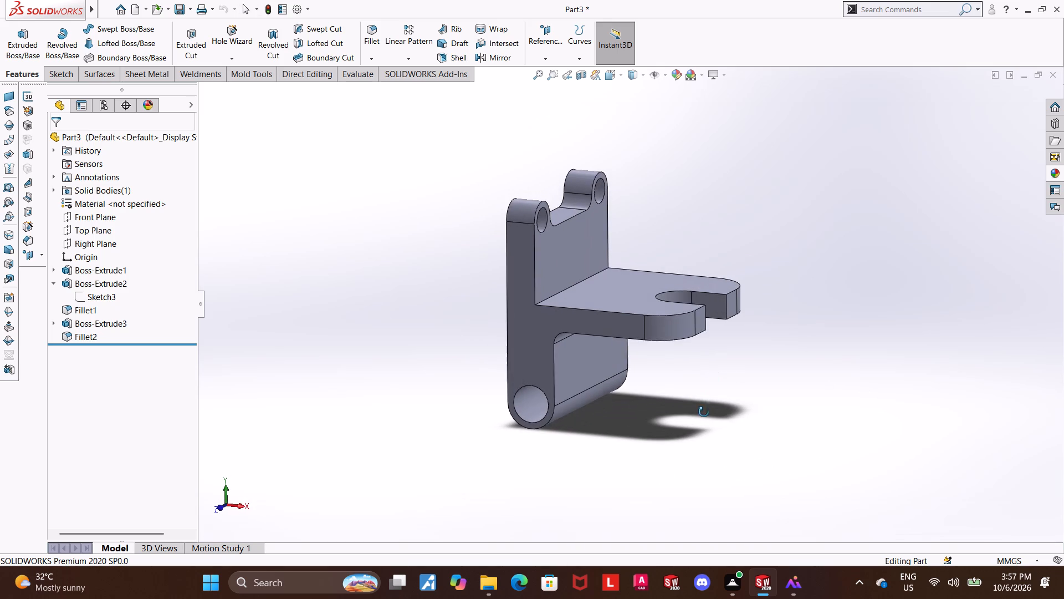
{"action": "middle_click_drag", "start_coordinate": [704, 412], "coordinate": [704, 409]}
{"action": "scroll", "coordinate": [826, 252], "scroll_direction": "down", "scroll_amount": 1}
{"action": "middle_click_drag", "start_coordinate": [826, 253], "coordinate": [814, 265]}
{"action": "middle_click_drag", "start_coordinate": [764, 248], "coordinate": [770, 244]}
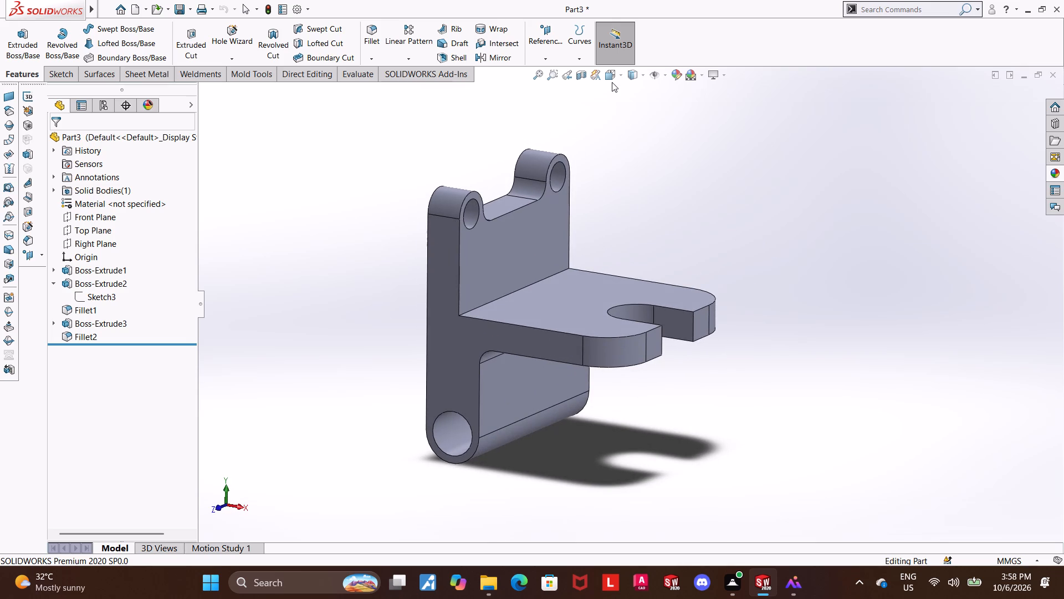
{"action": "double_click", "coordinate": [612, 82]}
{"action": "left_click", "coordinate": [529, 308]}
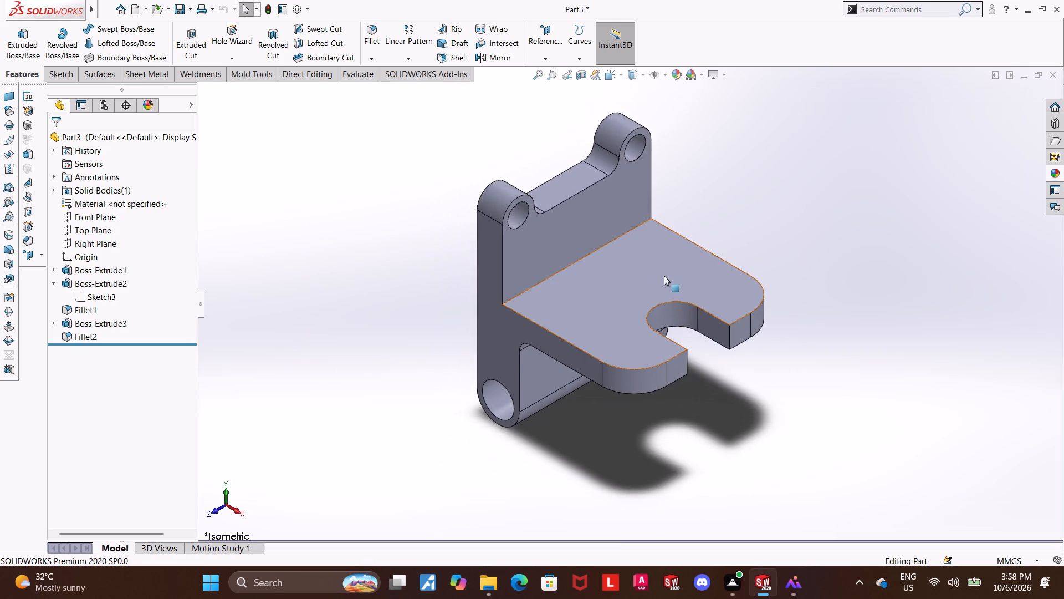
{"action": "scroll", "coordinate": [664, 276], "scroll_direction": "down", "scroll_amount": 1}
{"action": "scroll", "coordinate": [655, 136], "scroll_direction": "up", "scroll_amount": 1}
{"action": "scroll", "coordinate": [644, 144], "scroll_direction": "down", "scroll_amount": 1}
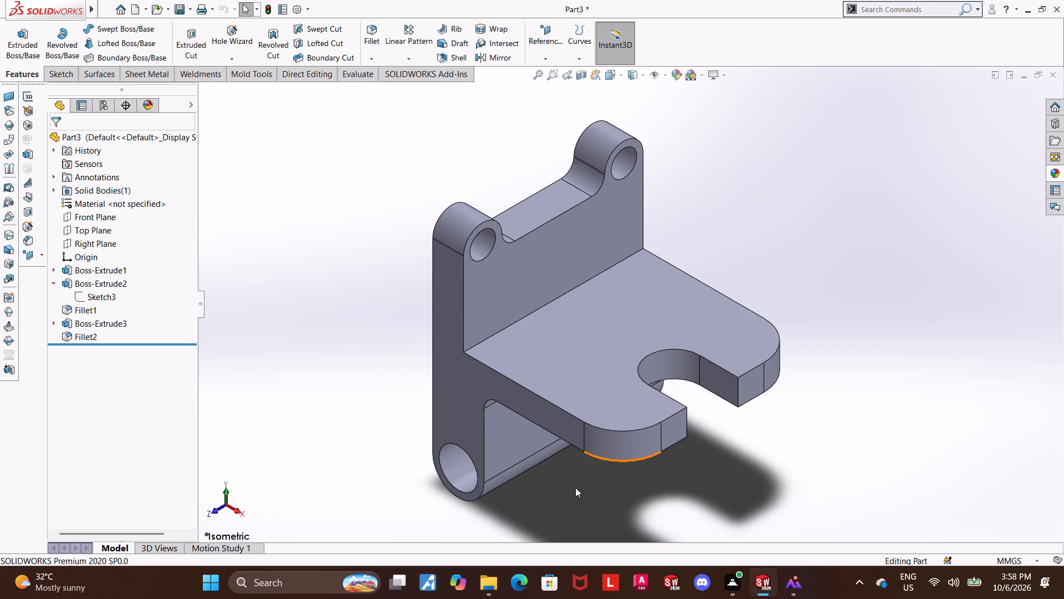
{"action": "scroll", "coordinate": [572, 458], "scroll_direction": "down", "scroll_amount": 1}
{"action": "scroll", "coordinate": [587, 445], "scroll_direction": "up", "scroll_amount": 1}
{"action": "scroll", "coordinate": [677, 154], "scroll_direction": "up", "scroll_amount": 1}
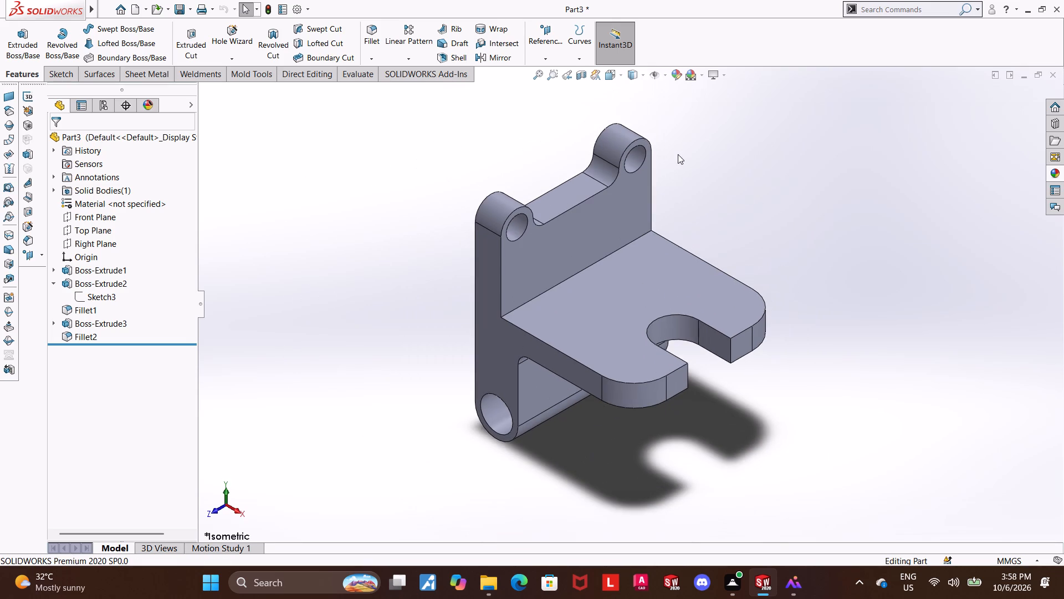
{"action": "scroll", "coordinate": [678, 154], "scroll_direction": "down", "scroll_amount": 1}
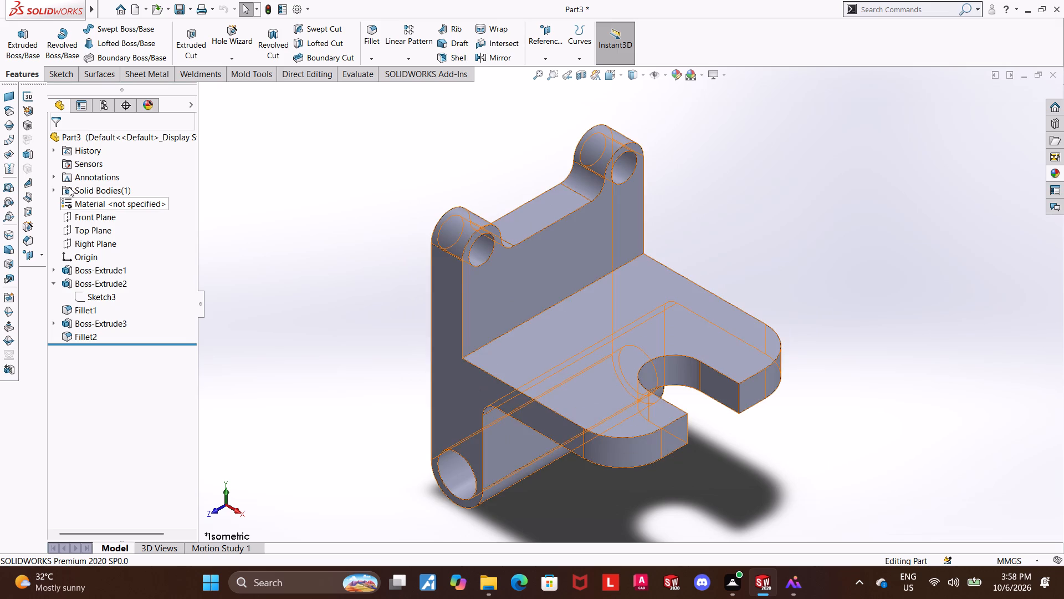
Change the whole part's appearance colour to white from the standard swatches.
{"action": "right_click", "coordinate": [101, 136]}
{"action": "left_click", "coordinate": [130, 123]}
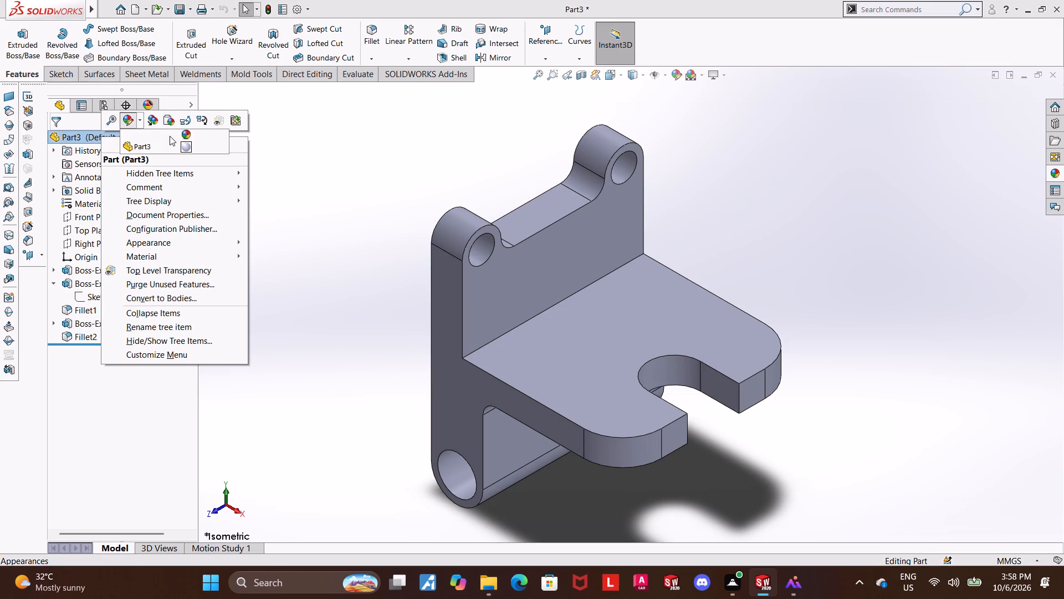
{"action": "left_click", "coordinate": [186, 147]}
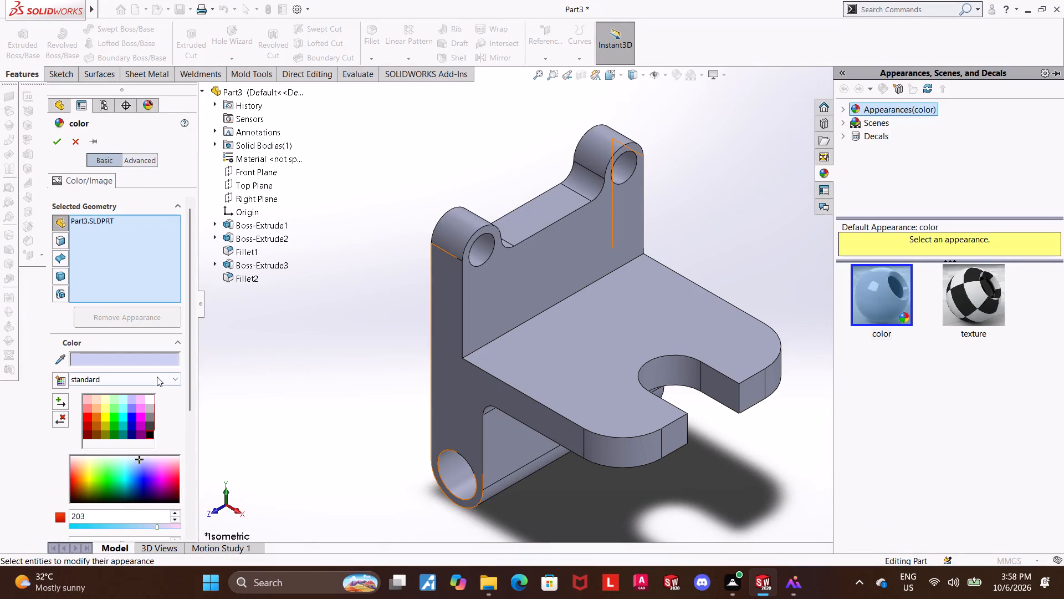
{"action": "left_click", "coordinate": [150, 397]}
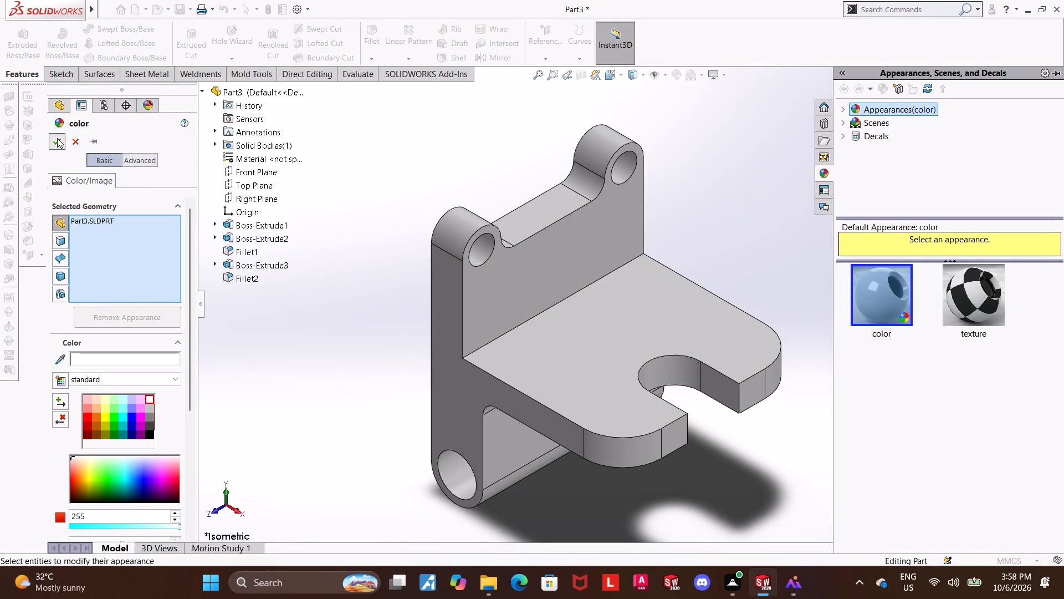
{"action": "left_click", "coordinate": [57, 138]}
{"action": "left_click", "coordinate": [410, 377]}
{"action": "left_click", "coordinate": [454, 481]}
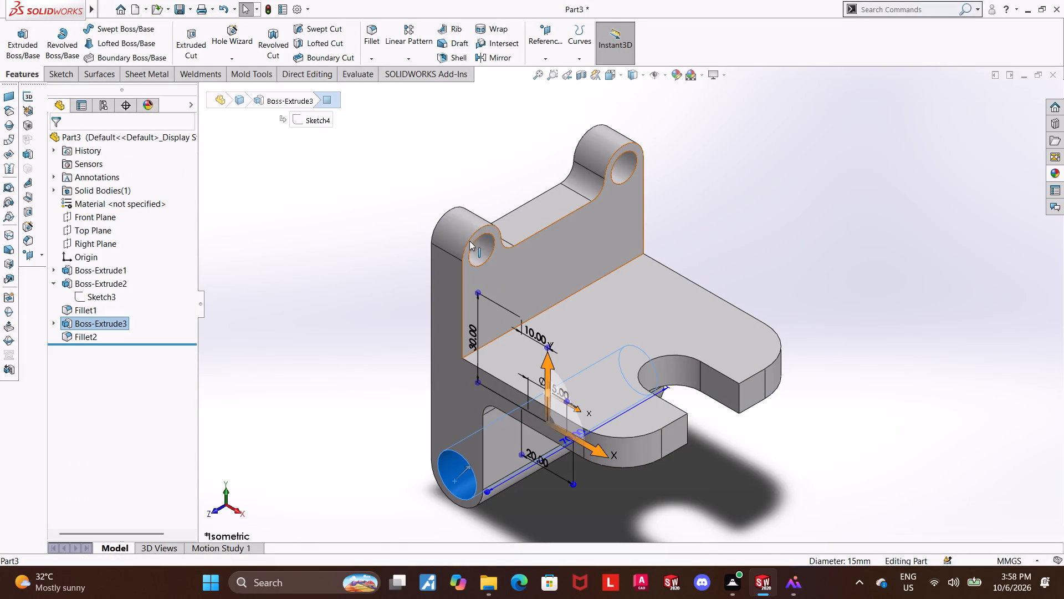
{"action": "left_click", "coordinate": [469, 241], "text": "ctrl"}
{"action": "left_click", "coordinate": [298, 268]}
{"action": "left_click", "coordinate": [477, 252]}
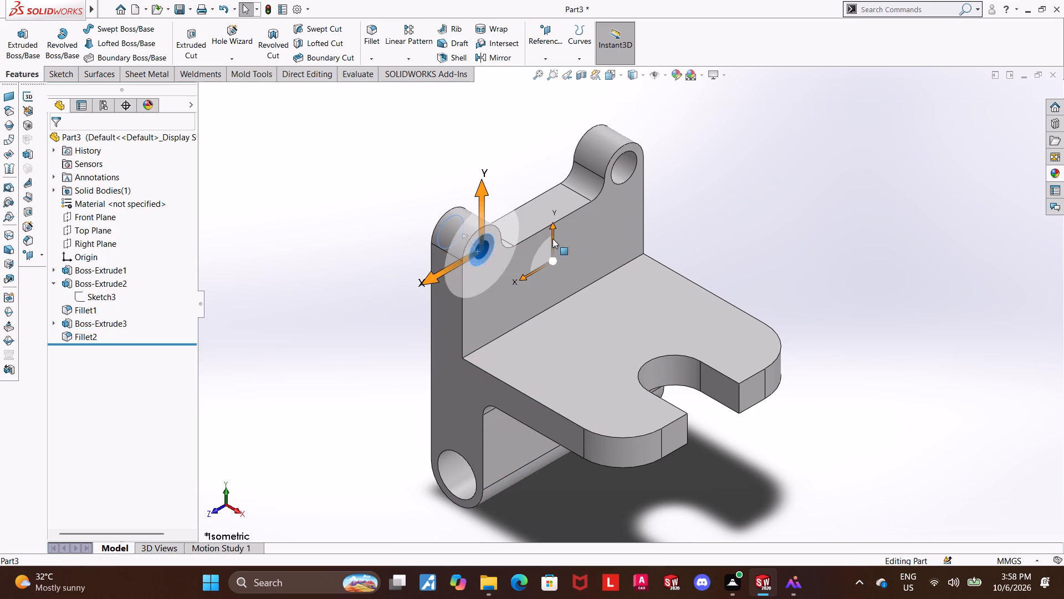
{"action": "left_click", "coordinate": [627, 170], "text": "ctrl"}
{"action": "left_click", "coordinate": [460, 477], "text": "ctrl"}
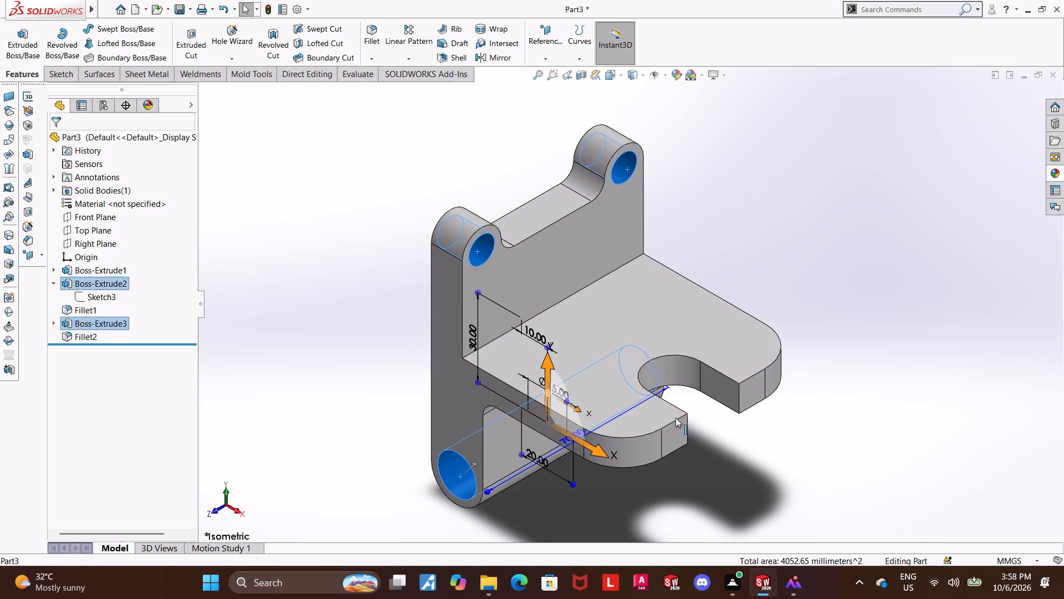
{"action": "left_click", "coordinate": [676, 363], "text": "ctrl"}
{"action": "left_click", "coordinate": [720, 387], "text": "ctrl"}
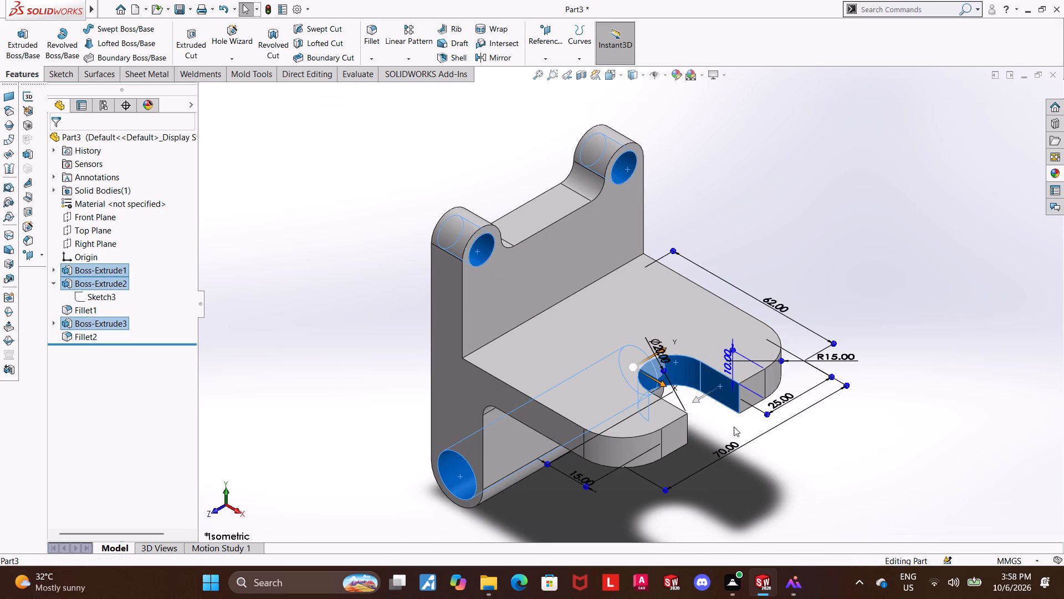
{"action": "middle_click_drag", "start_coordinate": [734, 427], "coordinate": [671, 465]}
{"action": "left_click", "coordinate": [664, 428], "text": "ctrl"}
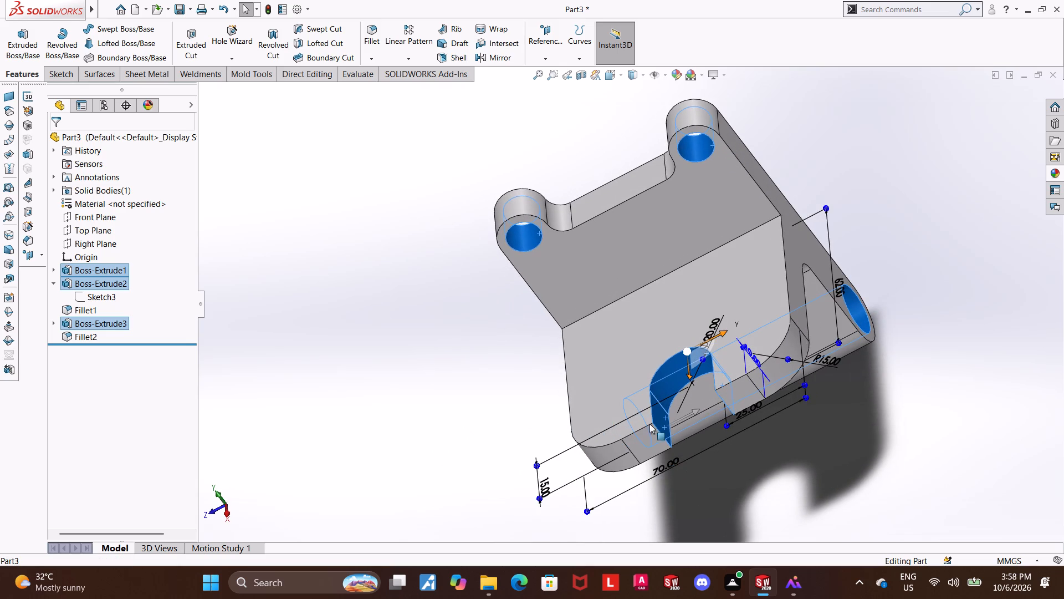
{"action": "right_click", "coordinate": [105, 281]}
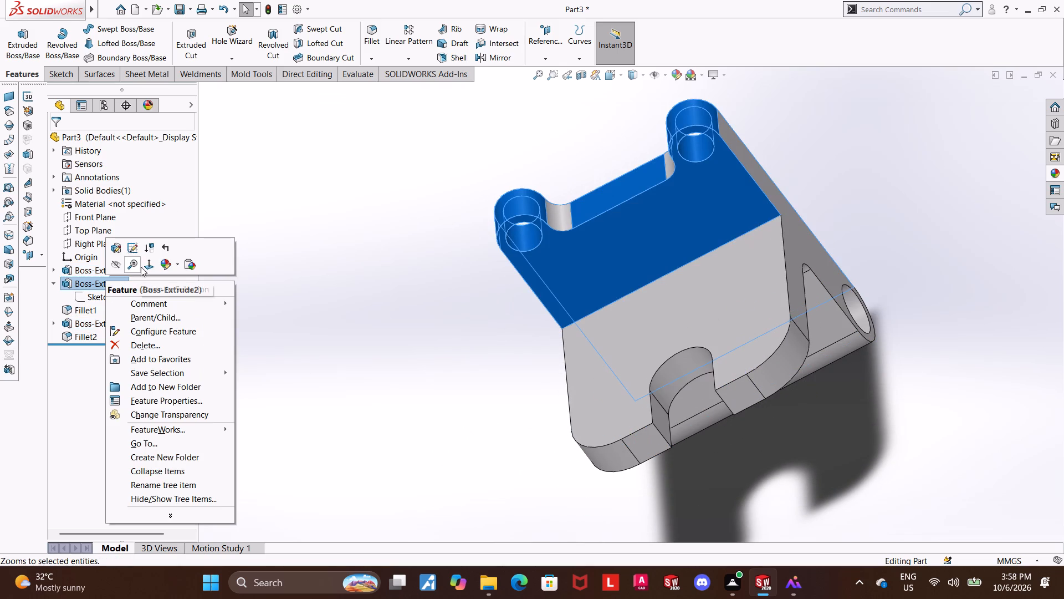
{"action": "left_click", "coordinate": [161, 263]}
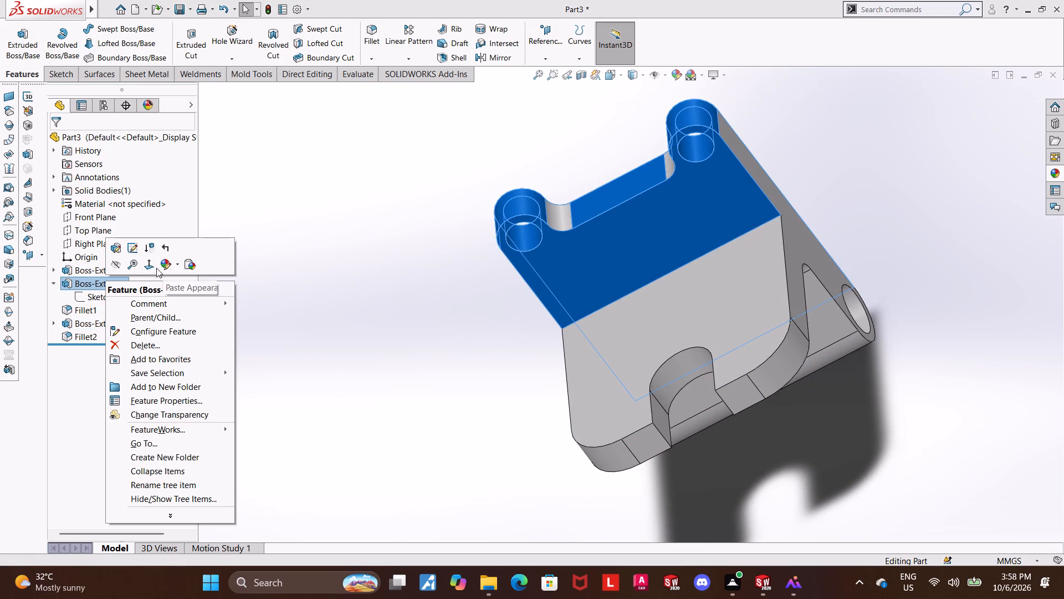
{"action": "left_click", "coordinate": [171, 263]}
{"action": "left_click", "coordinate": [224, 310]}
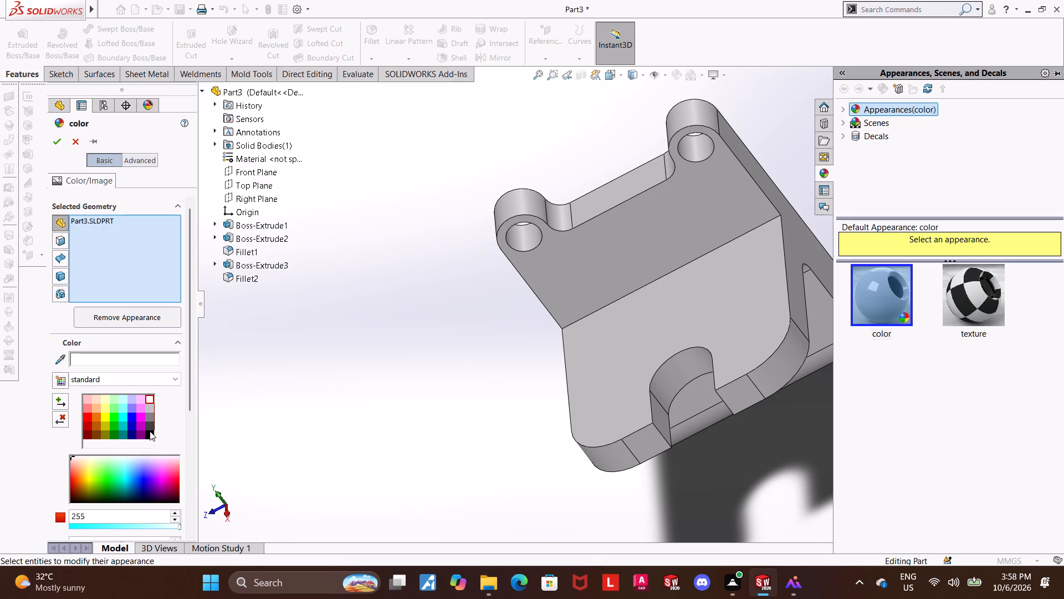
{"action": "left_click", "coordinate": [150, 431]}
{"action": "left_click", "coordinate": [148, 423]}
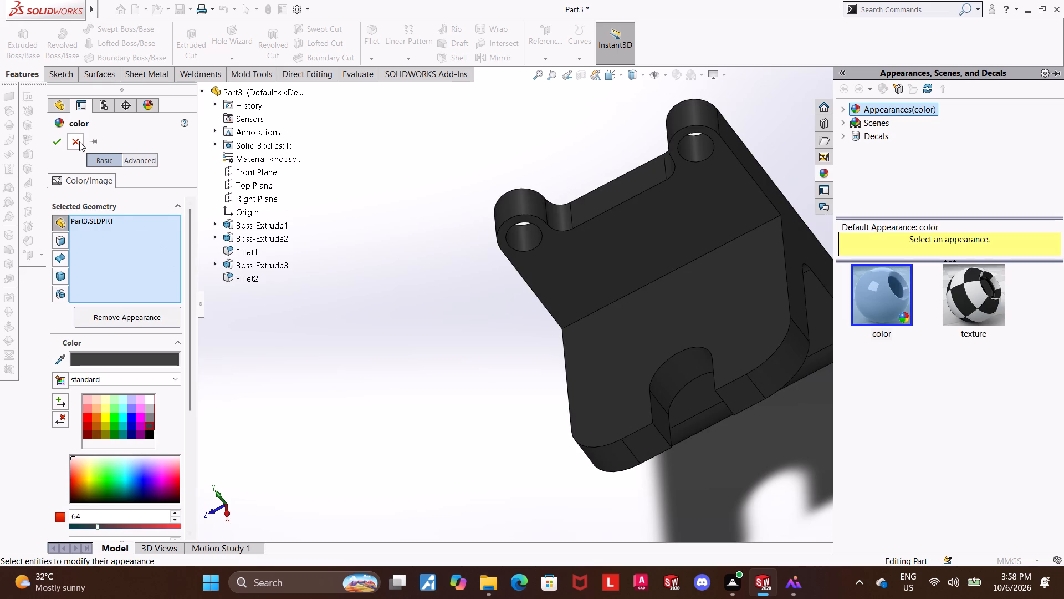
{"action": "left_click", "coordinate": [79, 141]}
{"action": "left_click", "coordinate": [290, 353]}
Colour the inner faces of the leg hole, both lug holes and the base's open slot dark grey using the standard swatches.
{"action": "middle_click_drag", "start_coordinate": [345, 363], "coordinate": [420, 268]}
{"action": "scroll", "coordinate": [423, 272], "scroll_direction": "up", "scroll_amount": 1}
{"action": "left_click", "coordinate": [558, 450], "text": "ctrl"}
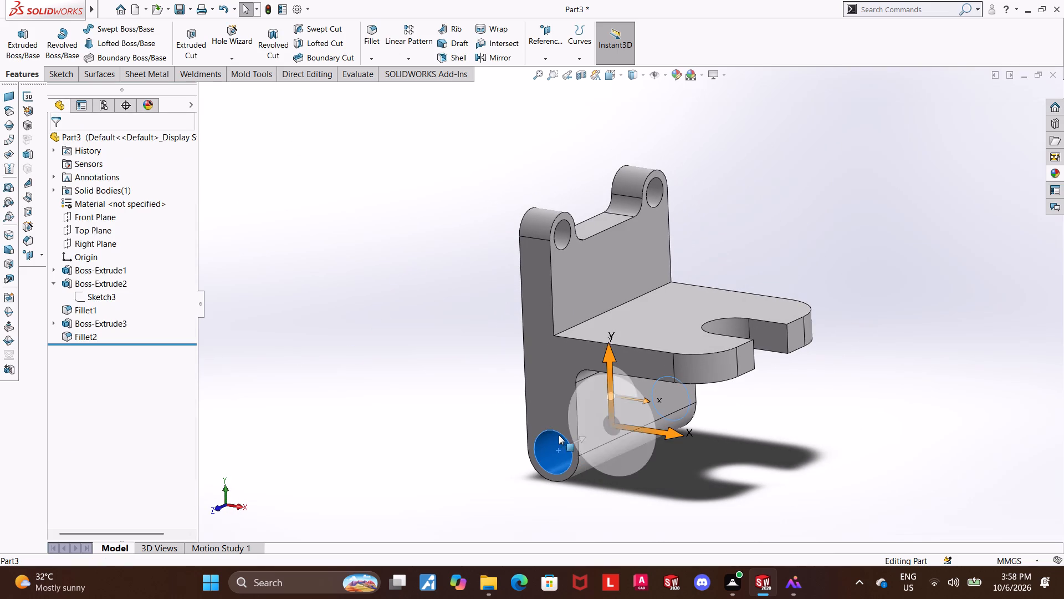
{"action": "left_click", "coordinate": [562, 236], "text": "ctrl"}
{"action": "left_click", "coordinate": [657, 191], "text": "ctrl"}
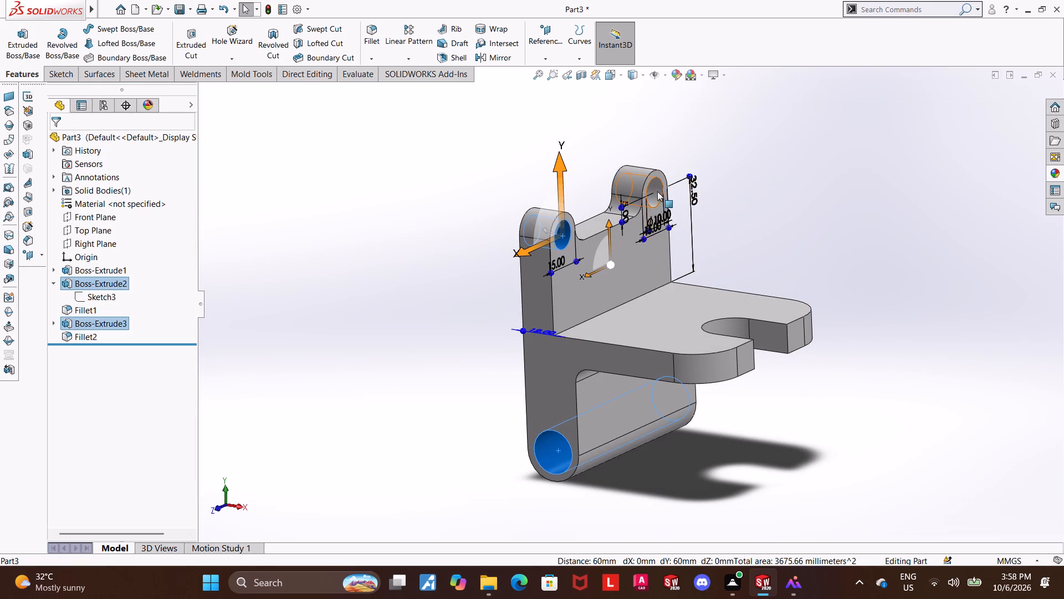
{"action": "left_click", "coordinate": [737, 330], "text": "ctrl"}
{"action": "left_click", "coordinate": [761, 329], "text": "ctrl"}
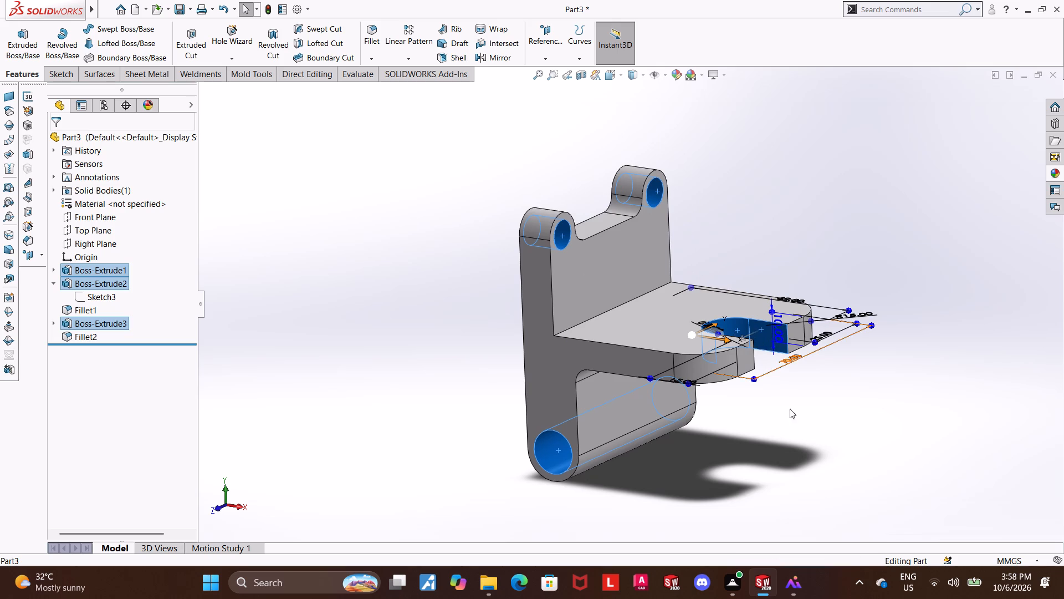
{"action": "middle_click_drag", "start_coordinate": [797, 412], "coordinate": [766, 448], "text": "ctrl"}
{"action": "middle_click_drag", "start_coordinate": [816, 408], "coordinate": [757, 515]}
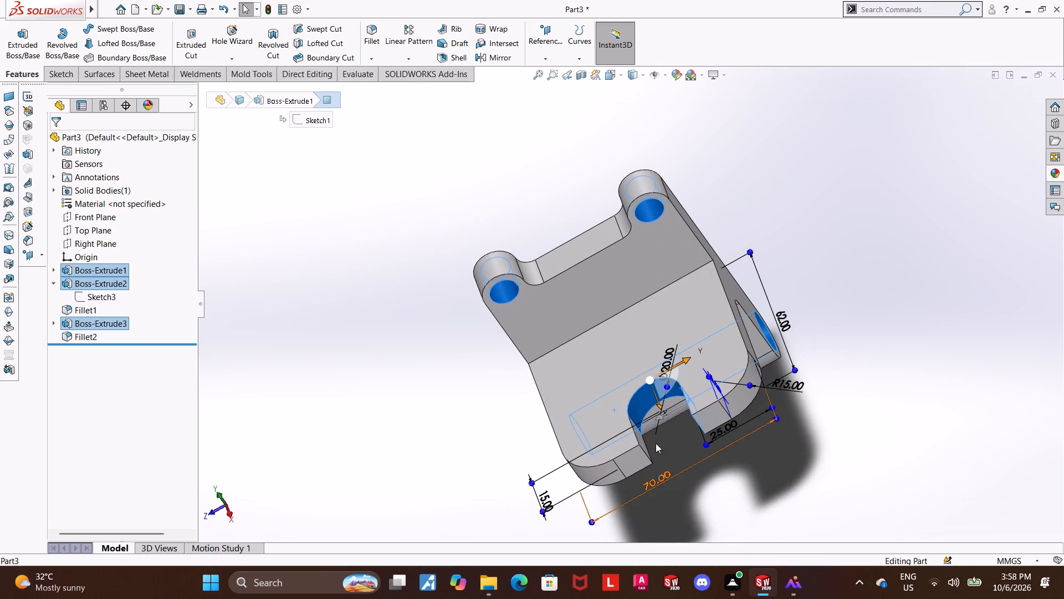
{"action": "middle_click_drag", "start_coordinate": [699, 470], "coordinate": [682, 488]}
{"action": "left_click", "coordinate": [632, 448], "text": "ctrl"}
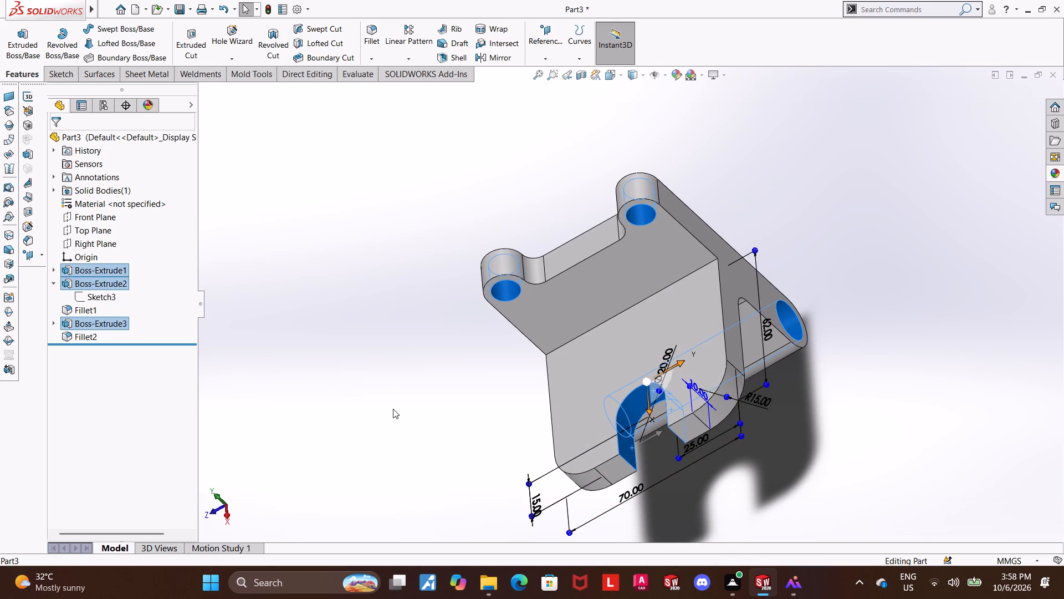
{"action": "right_click", "coordinate": [376, 388]}
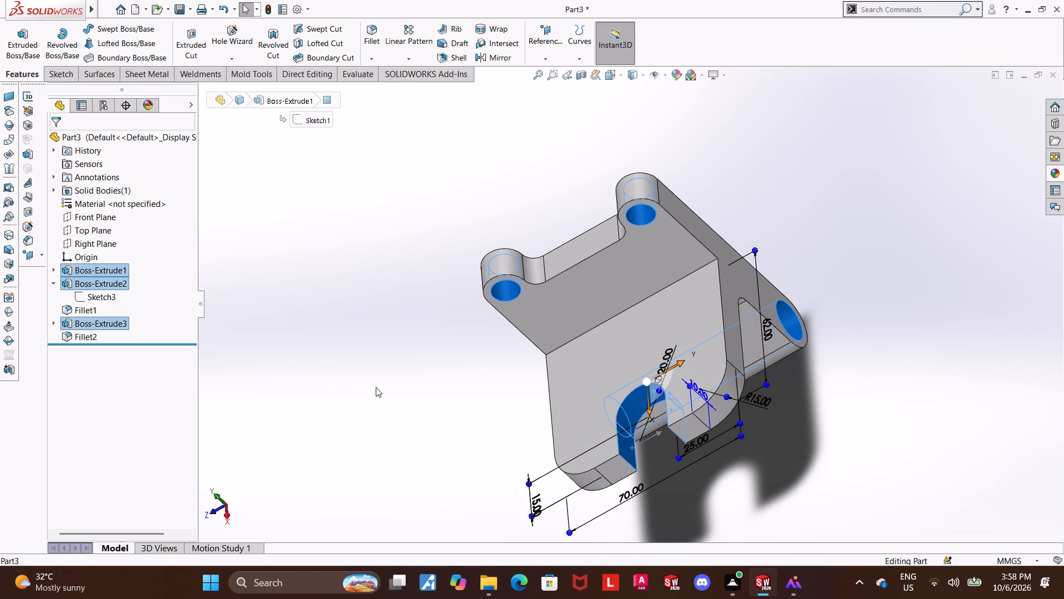
{"action": "left_click", "coordinate": [422, 347]}
{"action": "left_click", "coordinate": [439, 375]}
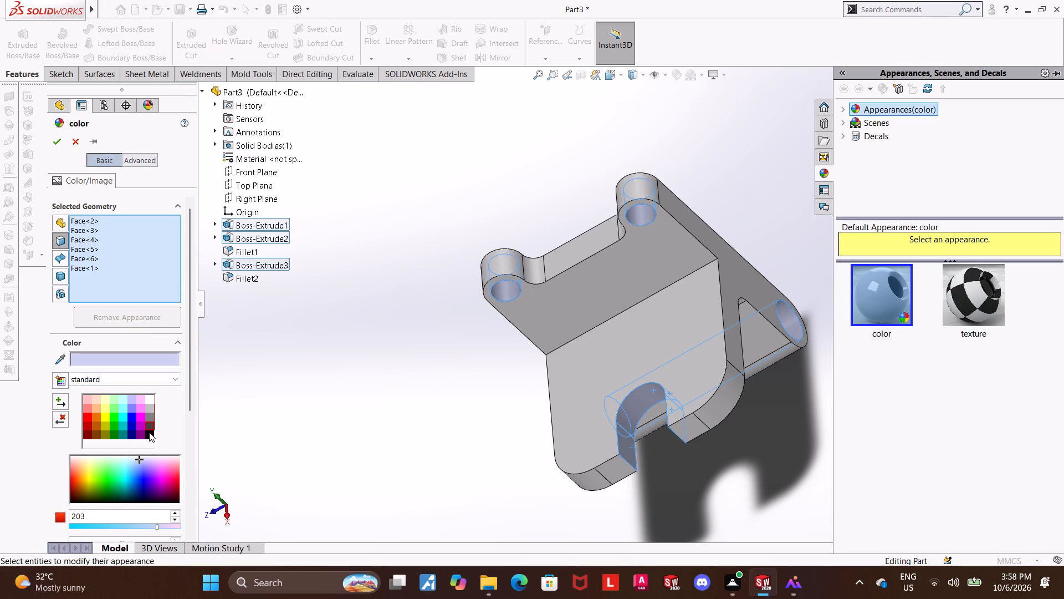
{"action": "left_click", "coordinate": [149, 420]}
{"action": "left_click", "coordinate": [150, 422]}
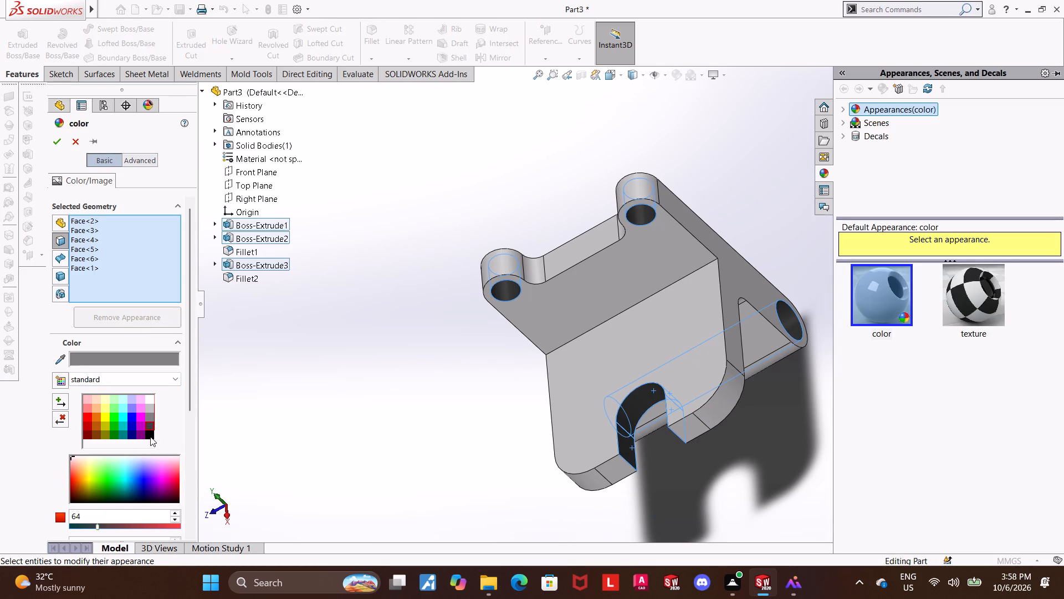
{"action": "left_click", "coordinate": [60, 145]}
Examine the recoloured bracket from several angles, along with the upright's extrusion feature and its dimensions.
{"action": "middle_click_drag", "start_coordinate": [437, 443], "coordinate": [483, 337]}
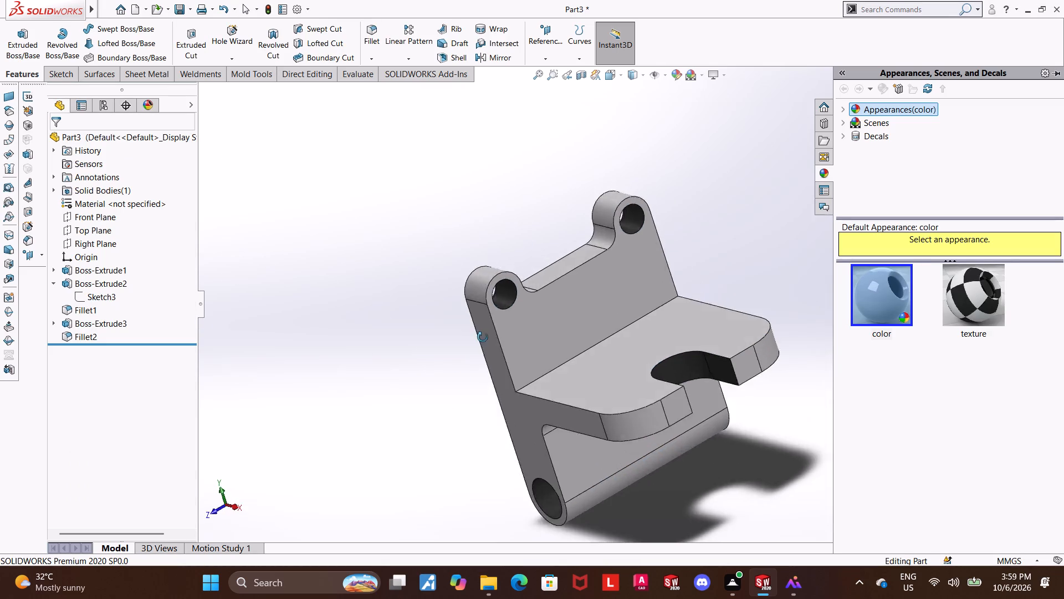
{"action": "middle_click_drag", "start_coordinate": [483, 337], "coordinate": [506, 321]}
{"action": "scroll", "coordinate": [502, 323], "scroll_direction": "up", "scroll_amount": 1}
{"action": "scroll", "coordinate": [608, 402], "scroll_direction": "up", "scroll_amount": 3}
{"action": "scroll", "coordinate": [677, 346], "scroll_direction": "down", "scroll_amount": 3}
{"action": "middle_click_drag", "start_coordinate": [687, 371], "coordinate": [669, 392]}
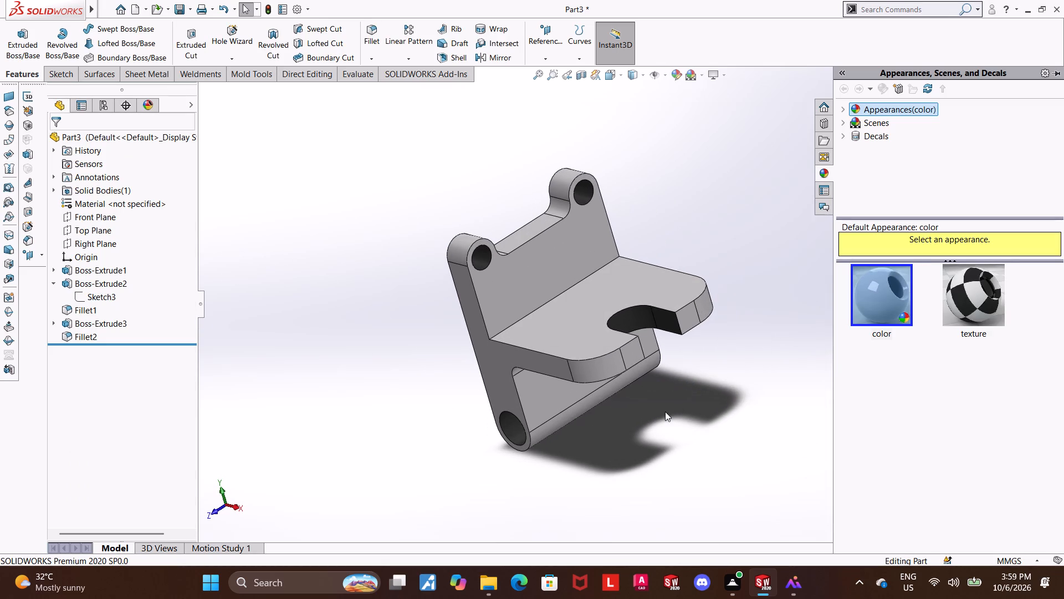
{"action": "left_click", "coordinate": [52, 321]}
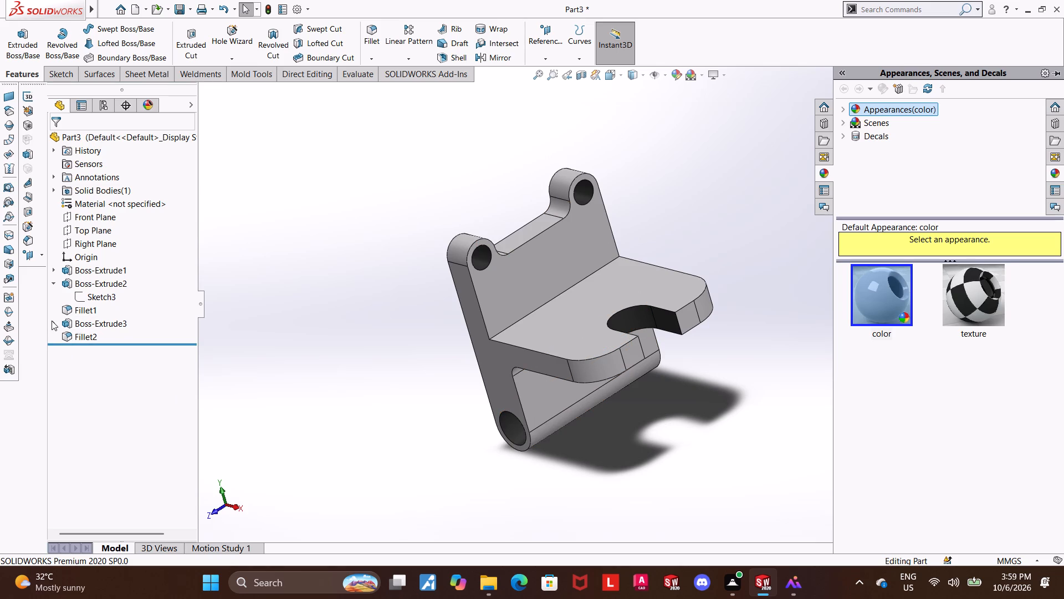
{"action": "left_click", "coordinate": [57, 284]}
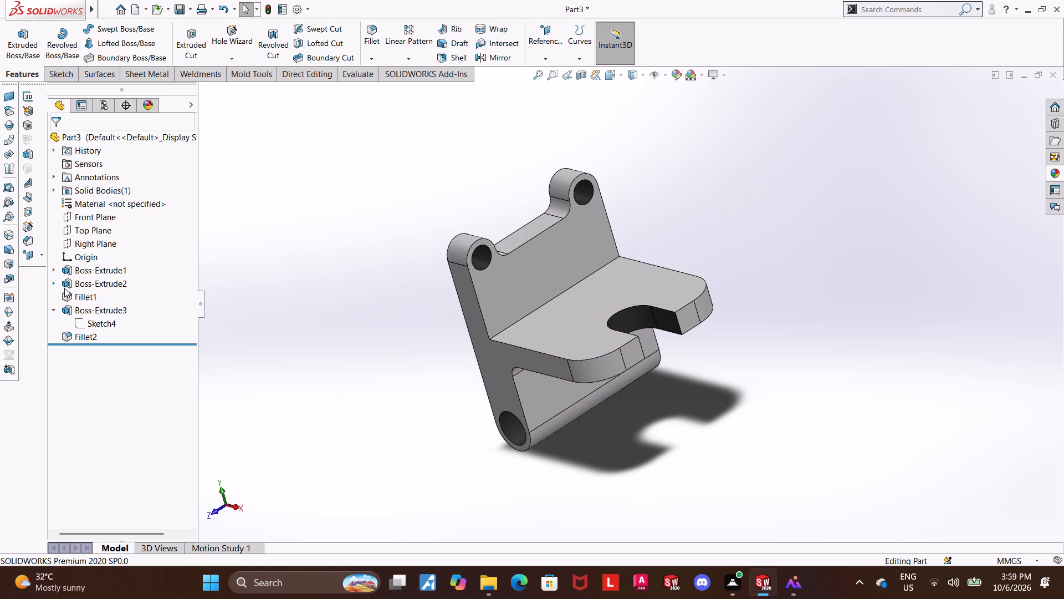
{"action": "left_click", "coordinate": [78, 286]}
{"action": "middle_click_drag", "start_coordinate": [248, 295], "coordinate": [211, 297]}
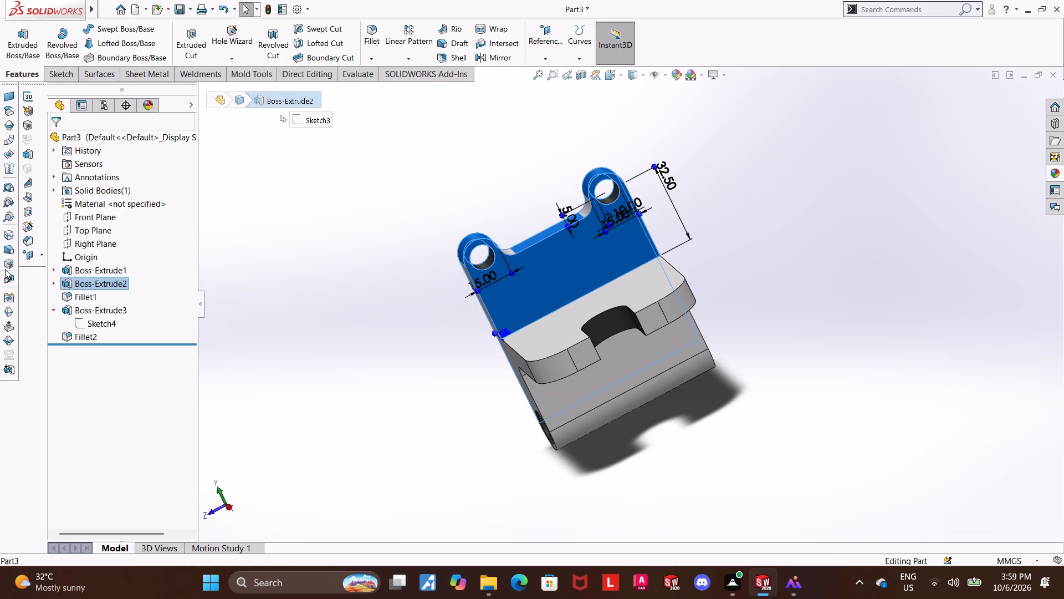
Examine the dimensions of the upright's profile sketch in a view normal to the sketch.
{"action": "left_click", "coordinate": [53, 282]}
{"action": "left_click", "coordinate": [93, 296]}
{"action": "left_click", "coordinate": [140, 283]}
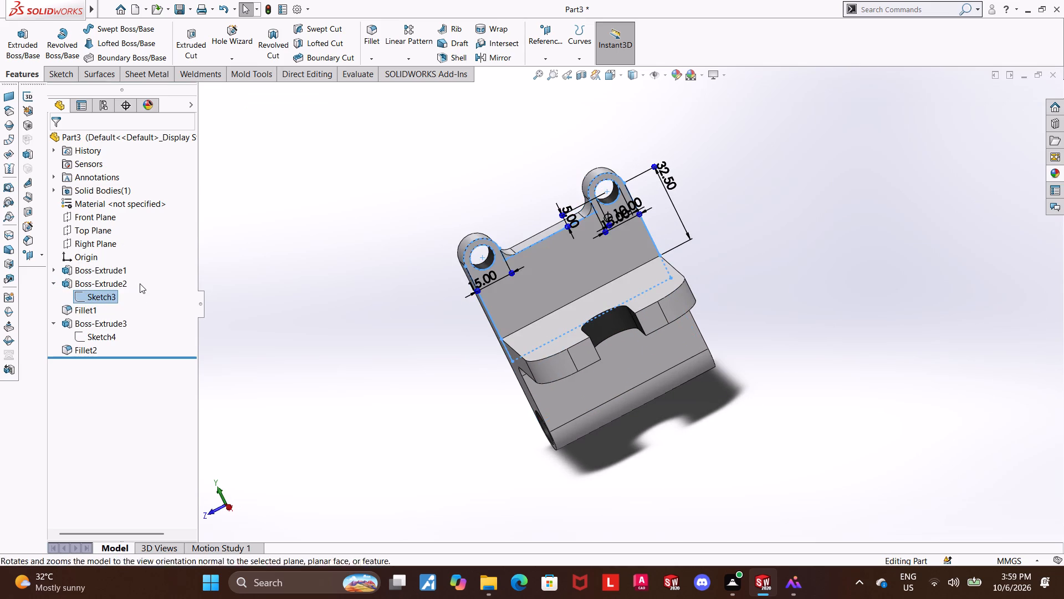
{"action": "scroll", "coordinate": [827, 308], "scroll_direction": "up", "scroll_amount": 2}
{"action": "scroll", "coordinate": [785, 175], "scroll_direction": "down", "scroll_amount": 2}
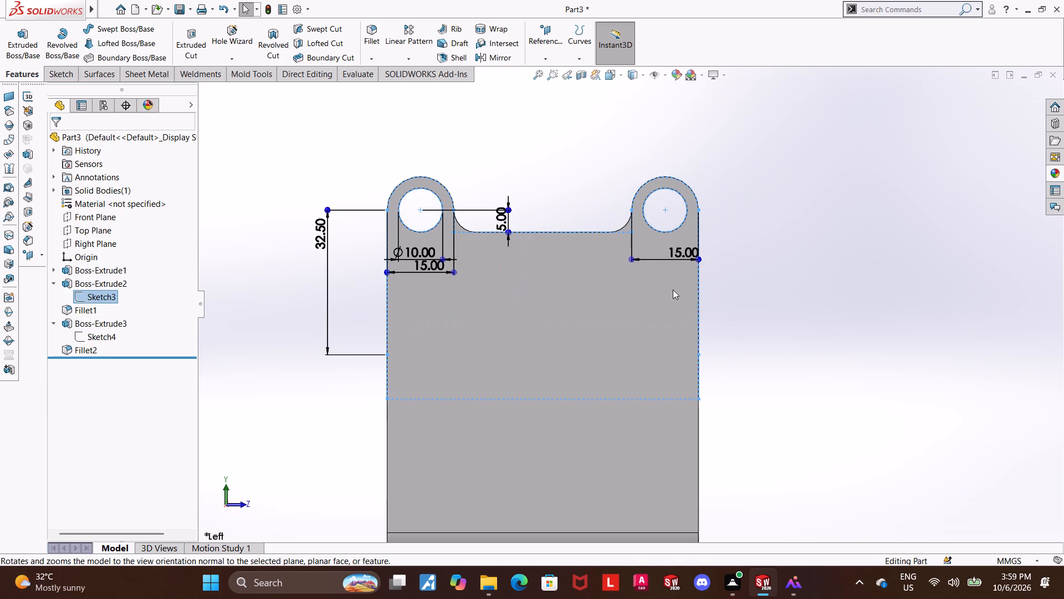
{"action": "scroll", "coordinate": [557, 301], "scroll_direction": "down", "scroll_amount": 1}
{"action": "scroll", "coordinate": [787, 285], "scroll_direction": "up", "scroll_amount": 2}
{"action": "left_click", "coordinate": [787, 285]}
{"action": "scroll", "coordinate": [519, 247], "scroll_direction": "down", "scroll_amount": 2}
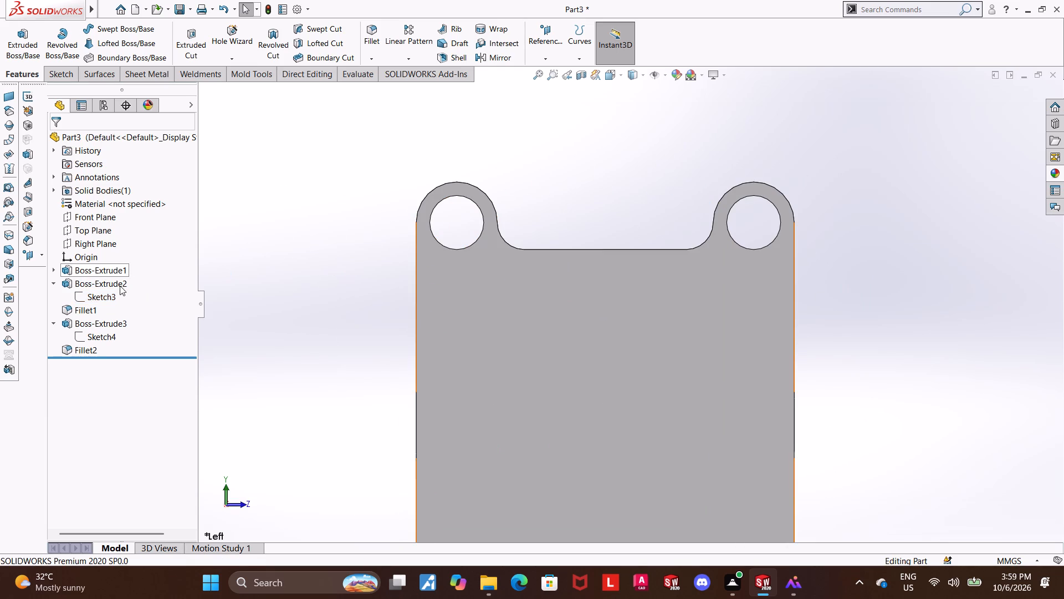
{"action": "left_click", "coordinate": [104, 296]}
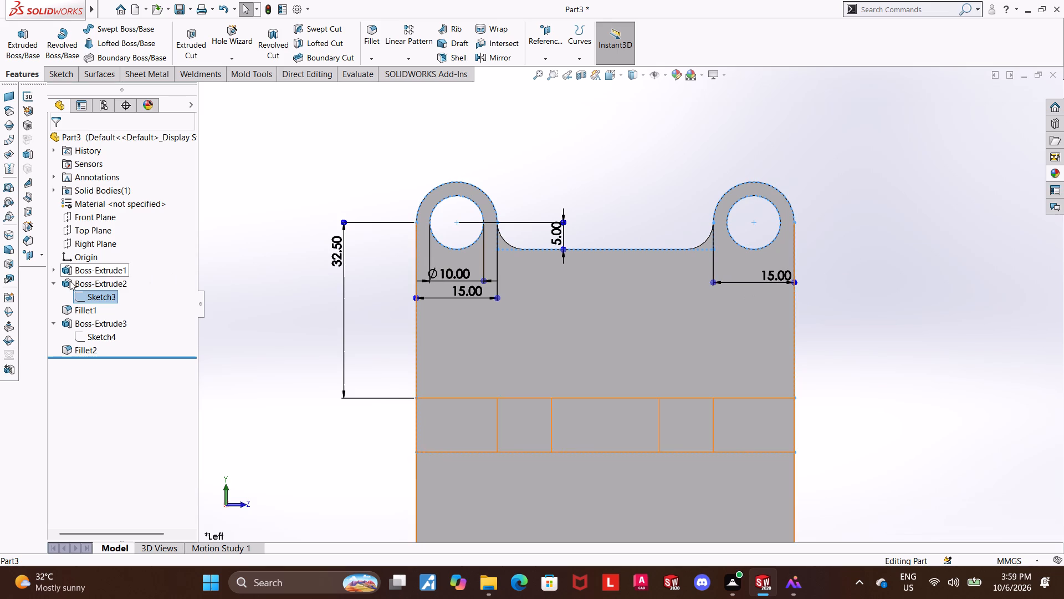
{"action": "left_click", "coordinate": [56, 282]}
{"action": "left_click", "coordinate": [57, 309]}
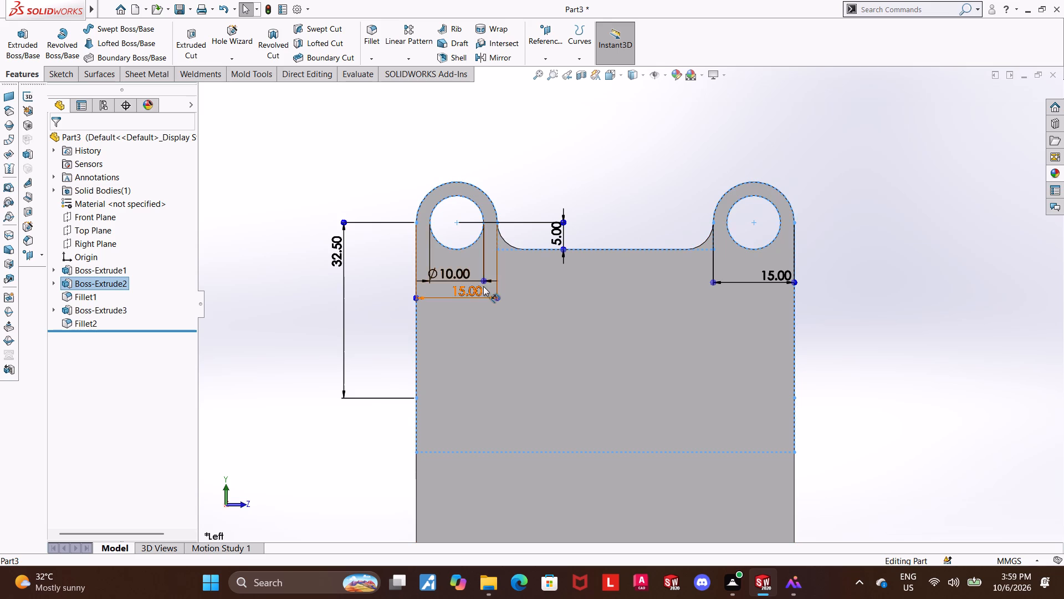
Move the diameter dimension of the upright's lug hole slightly closer to the hole, above the lug width dimension.
{"action": "left_click_drag", "start_coordinate": [468, 280], "coordinate": [466, 263]}
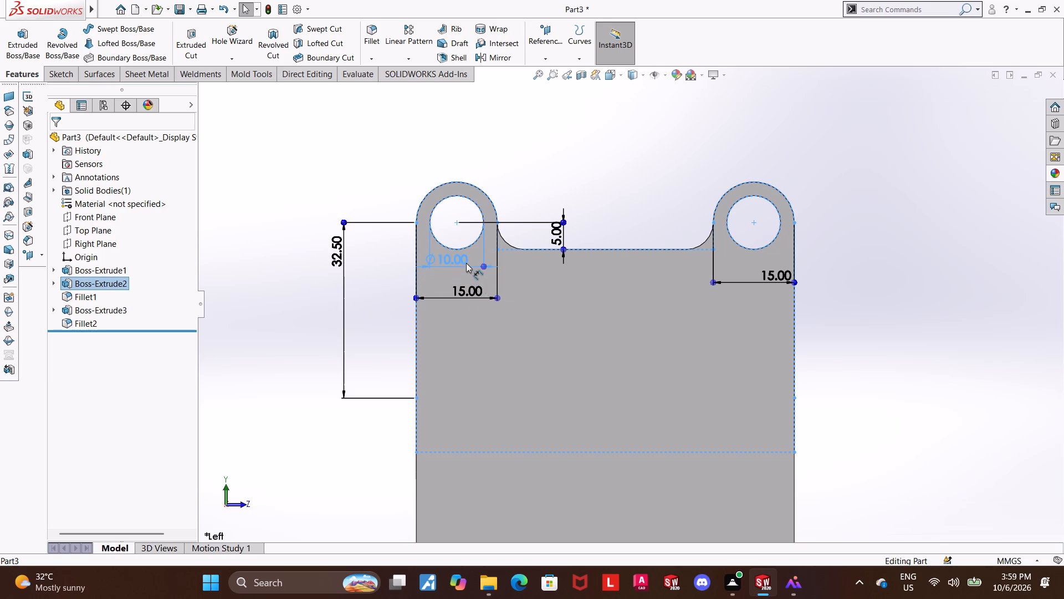
{"action": "left_click_drag", "start_coordinate": [466, 263], "coordinate": [466, 266]}
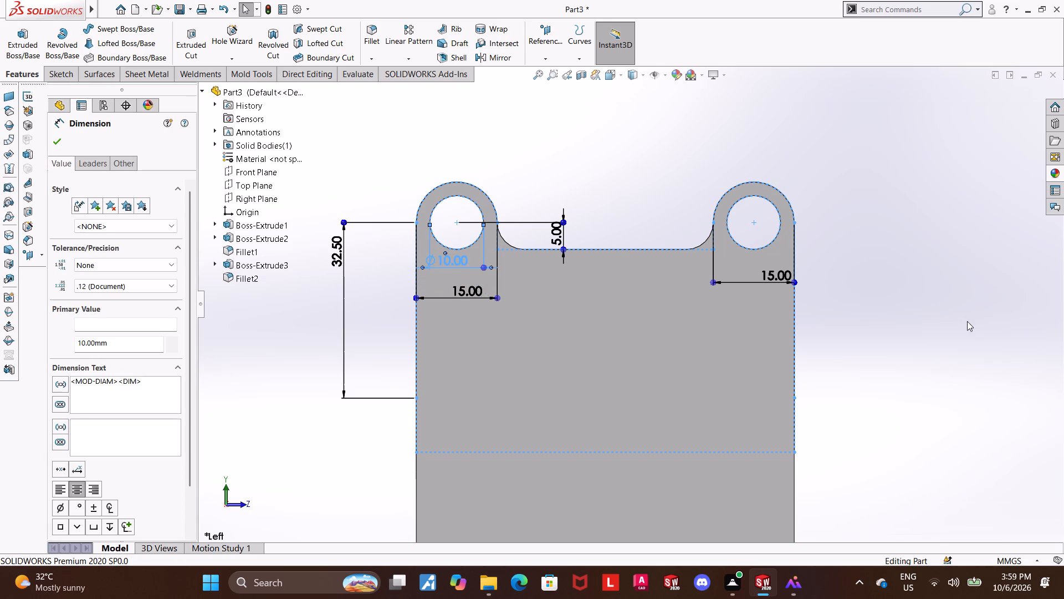
{"action": "left_click", "coordinate": [899, 325]}
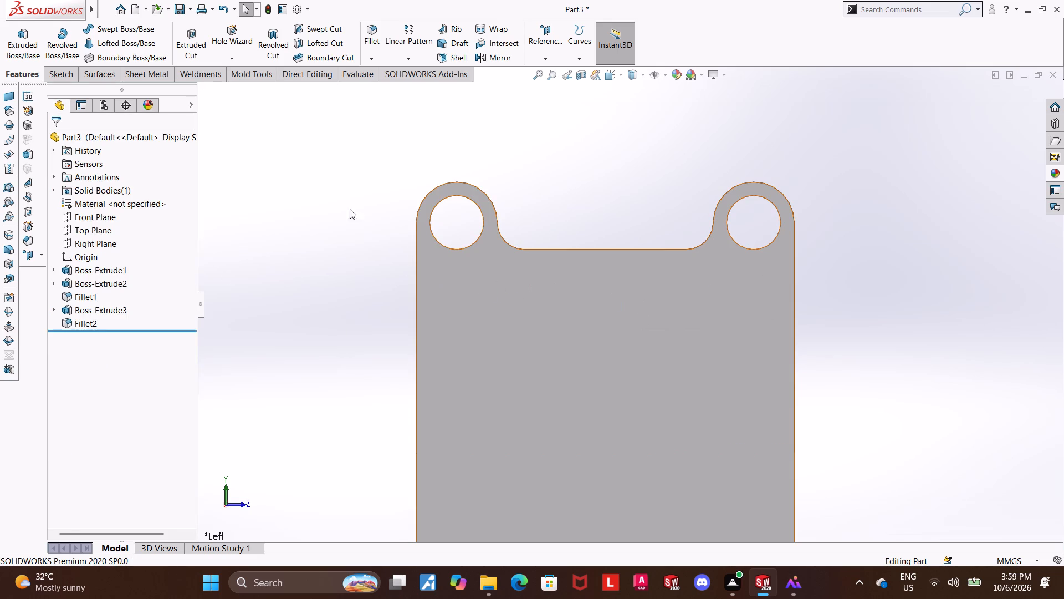
Open the upright's profile sketch for editing, examine its outline and dimensions, and exit the sketch.
{"action": "left_click", "coordinate": [58, 287]}
{"action": "left_click", "coordinate": [80, 296]}
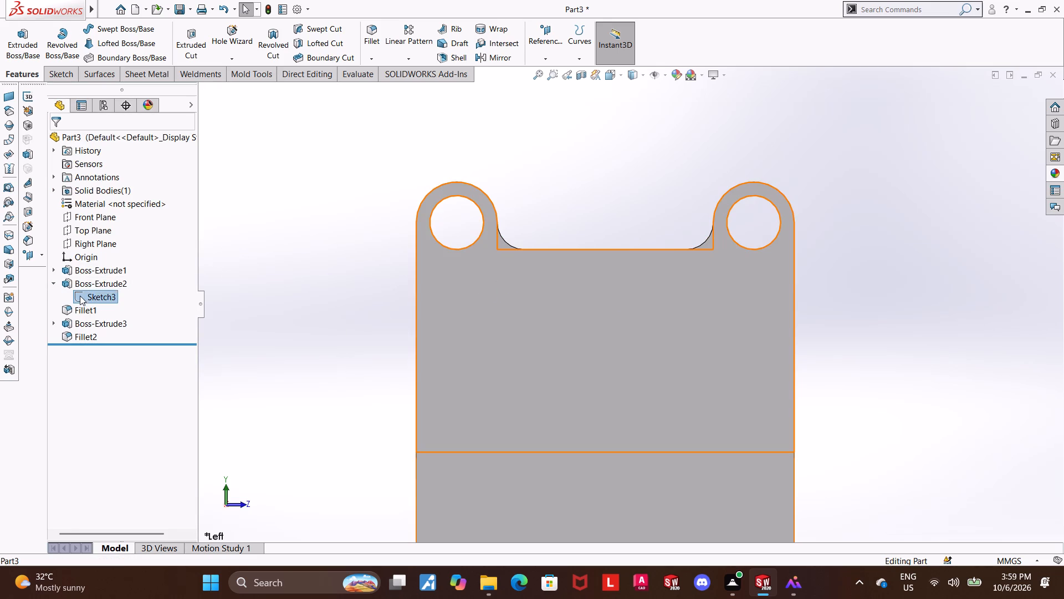
{"action": "left_click", "coordinate": [93, 266]}
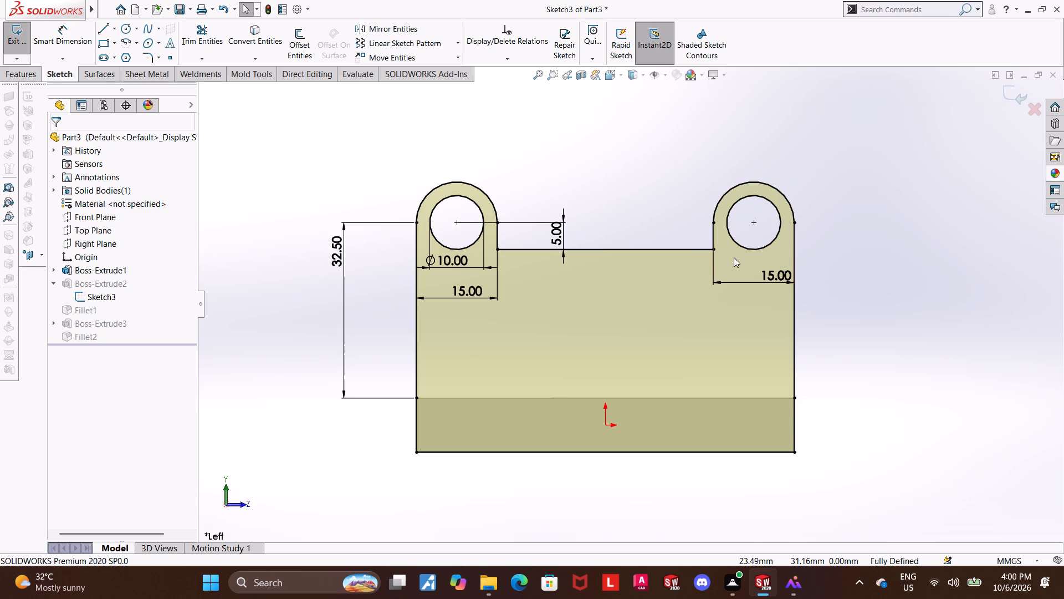
{"action": "scroll", "coordinate": [700, 299], "scroll_direction": "up", "scroll_amount": 2}
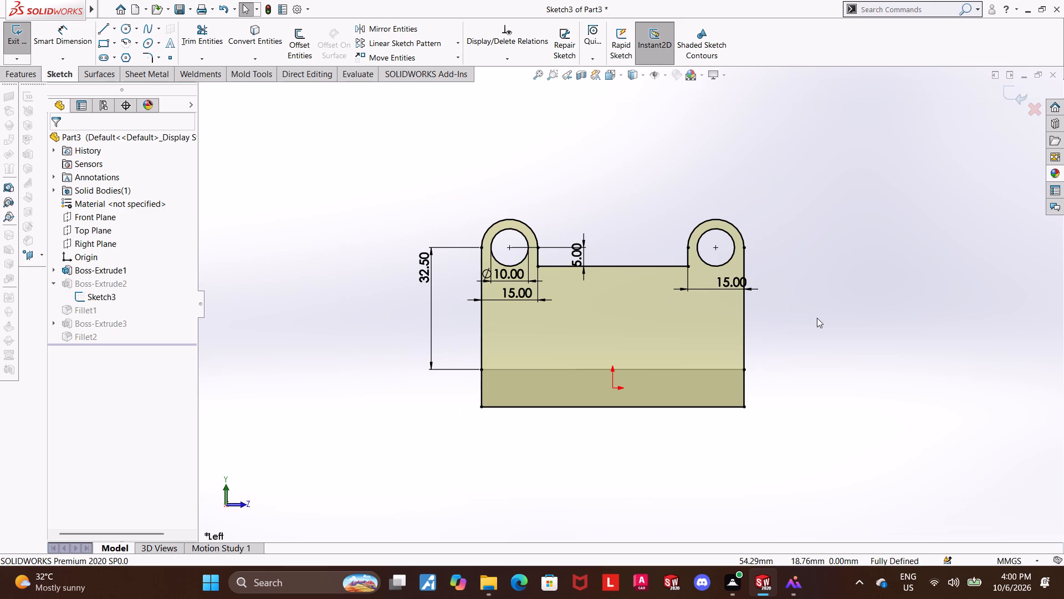
{"action": "middle_click_drag", "start_coordinate": [806, 323], "coordinate": [801, 325]}
{"action": "scroll", "coordinate": [632, 255], "scroll_direction": "down", "scroll_amount": 1}
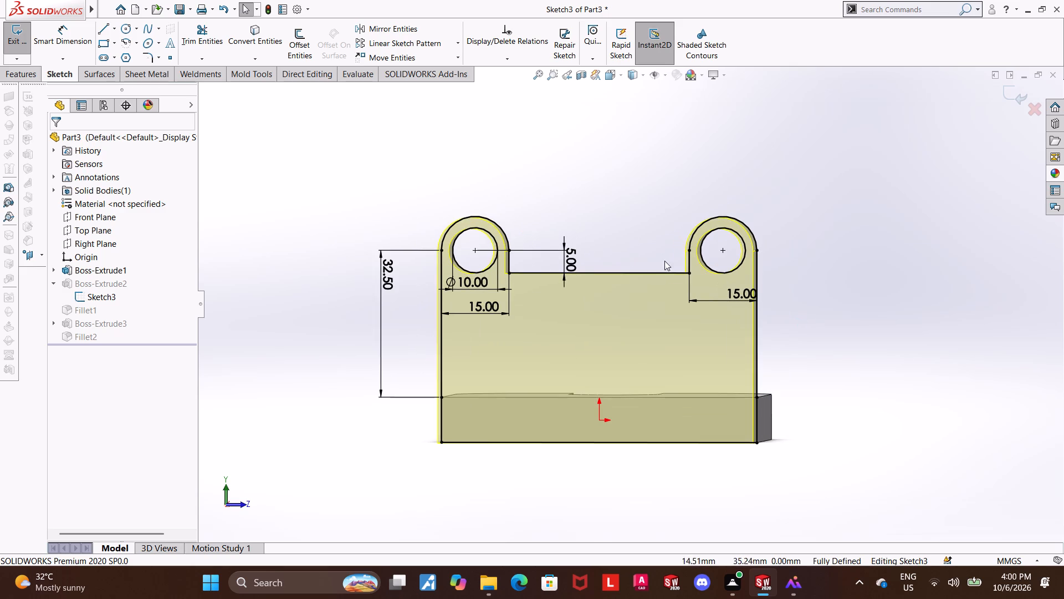
{"action": "scroll", "coordinate": [551, 229], "scroll_direction": "down", "scroll_amount": 1}
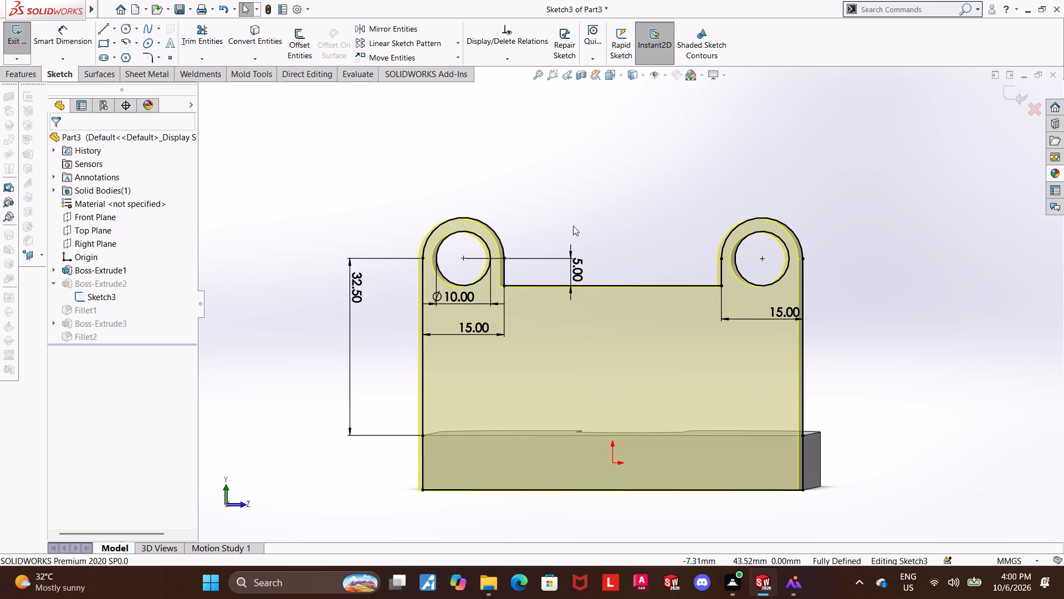
{"action": "left_click", "coordinate": [658, 184]}
{"action": "left_click", "coordinate": [1020, 99]}
Inspect the whole bracket from several angles, front and back, and finish in the isometric view.
{"action": "middle_click_drag", "start_coordinate": [825, 157], "coordinate": [774, 177]}
{"action": "scroll", "coordinate": [774, 177], "scroll_direction": "up", "scroll_amount": 2}
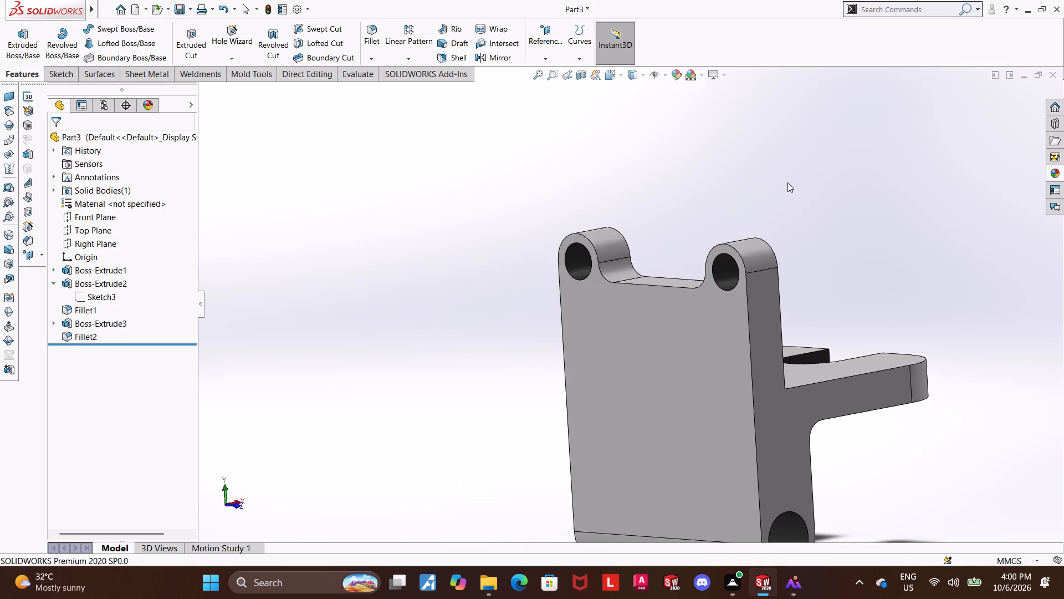
{"action": "scroll", "coordinate": [787, 182], "scroll_direction": "up", "scroll_amount": 2}
{"action": "middle_click_drag", "start_coordinate": [804, 216], "coordinate": [711, 273]}
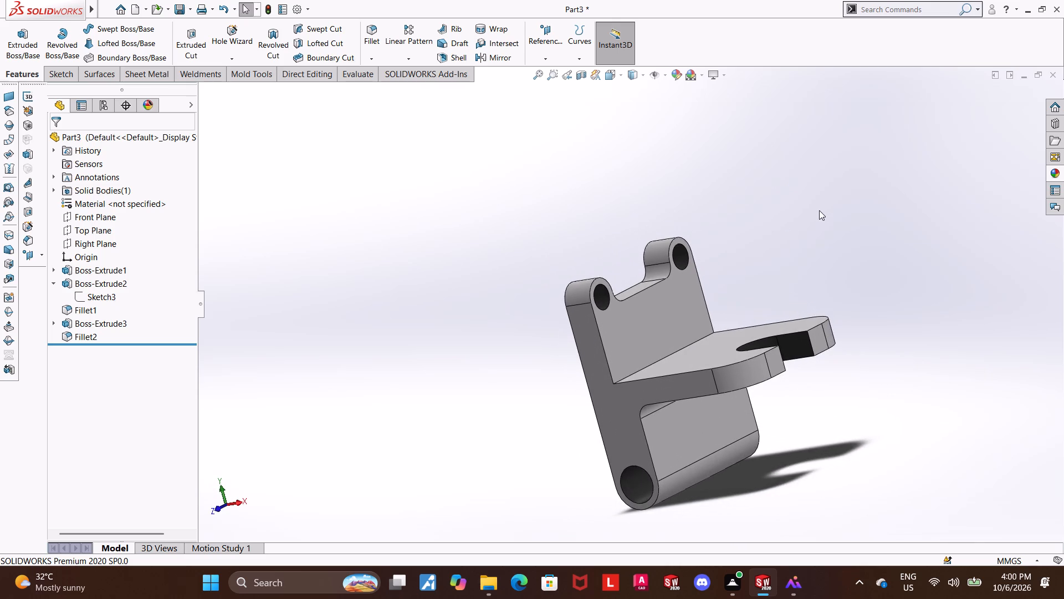
{"action": "middle_click_drag", "start_coordinate": [851, 214], "coordinate": [950, 171]}
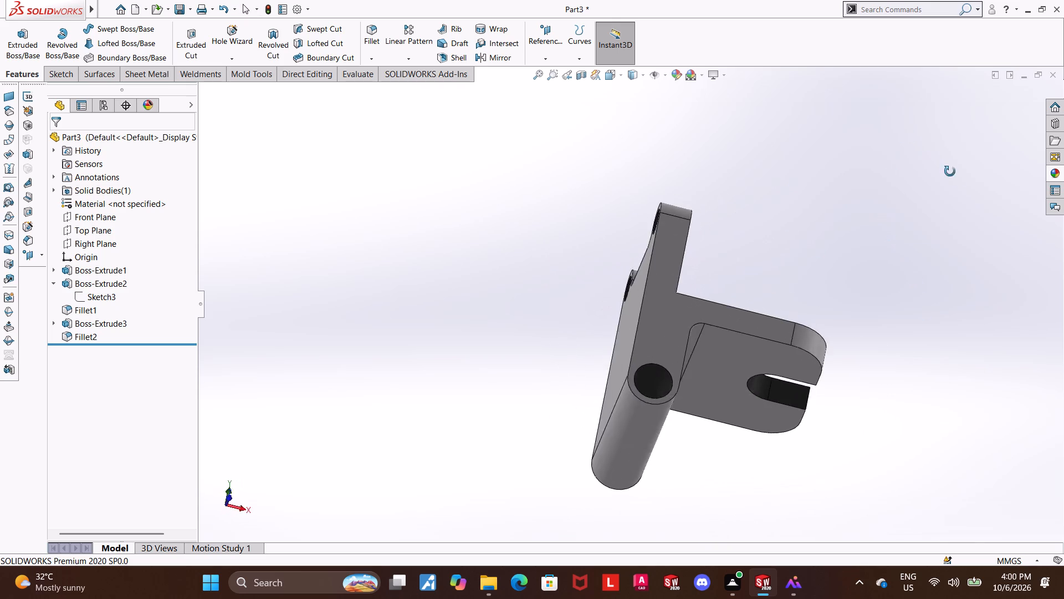
{"action": "middle_click_drag", "start_coordinate": [950, 171], "coordinate": [888, 262]}
{"action": "scroll", "coordinate": [884, 261], "scroll_direction": "up", "scroll_amount": 1}
{"action": "scroll", "coordinate": [827, 261], "scroll_direction": "down", "scroll_amount": 2}
{"action": "scroll", "coordinate": [777, 300], "scroll_direction": "up", "scroll_amount": 1}
{"action": "middle_click_drag", "start_coordinate": [794, 275], "coordinate": [787, 317]}
{"action": "left_click", "coordinate": [608, 67]}
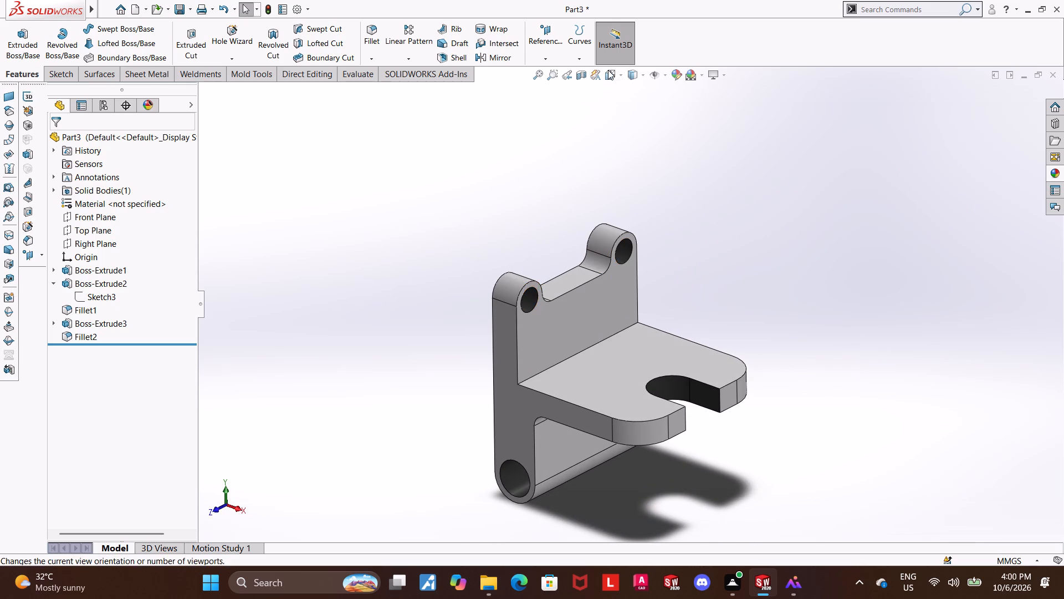
{"action": "left_click", "coordinate": [608, 70]}
{"action": "left_click", "coordinate": [512, 345]}
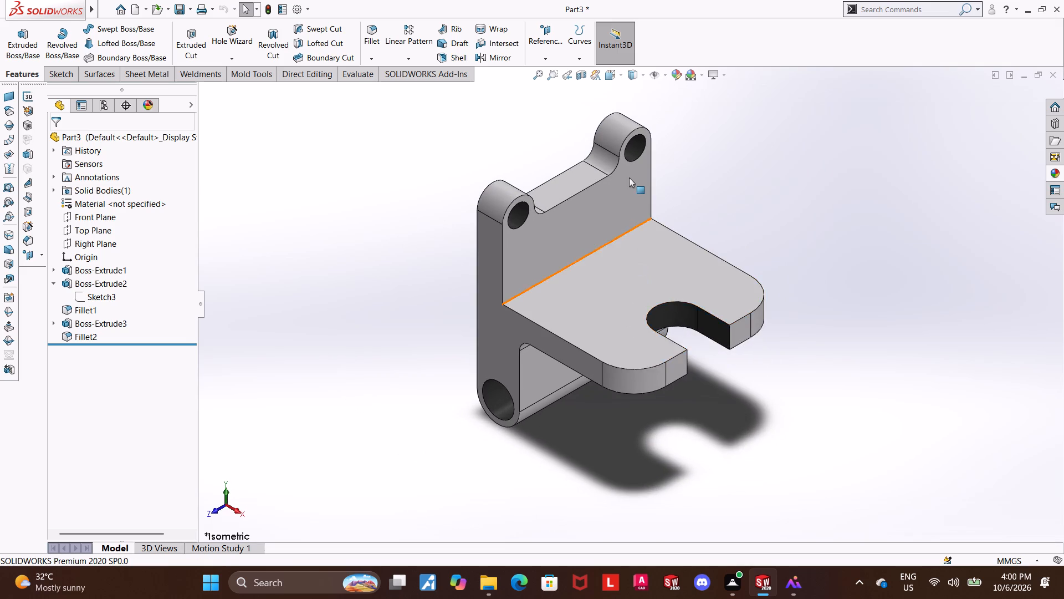
{"action": "scroll", "coordinate": [629, 177], "scroll_direction": "down", "scroll_amount": 1}
{"action": "left_click", "coordinate": [836, 183]}
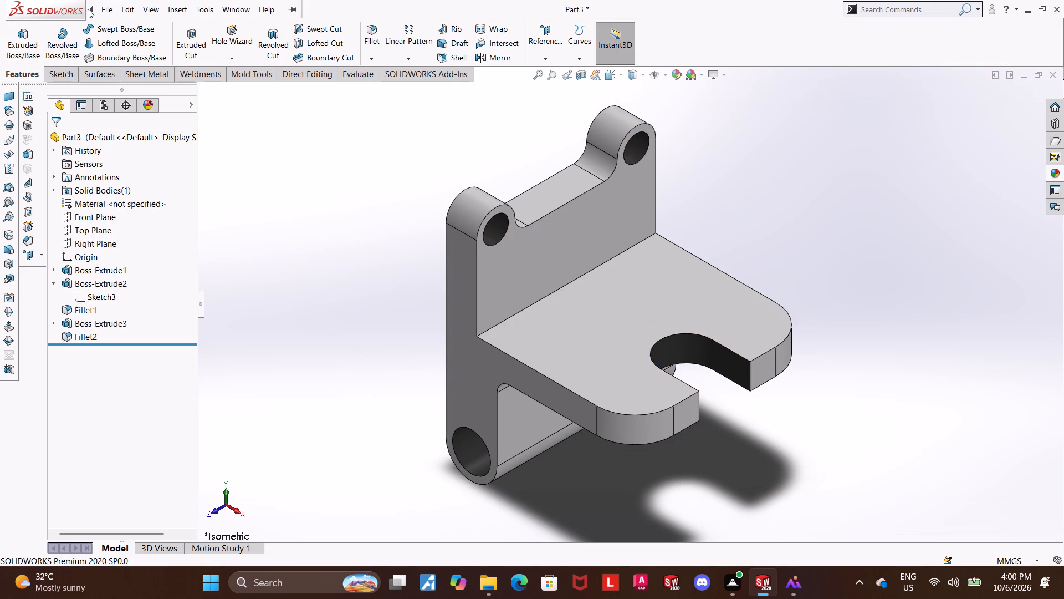
{"action": "left_click", "coordinate": [805, 502]}
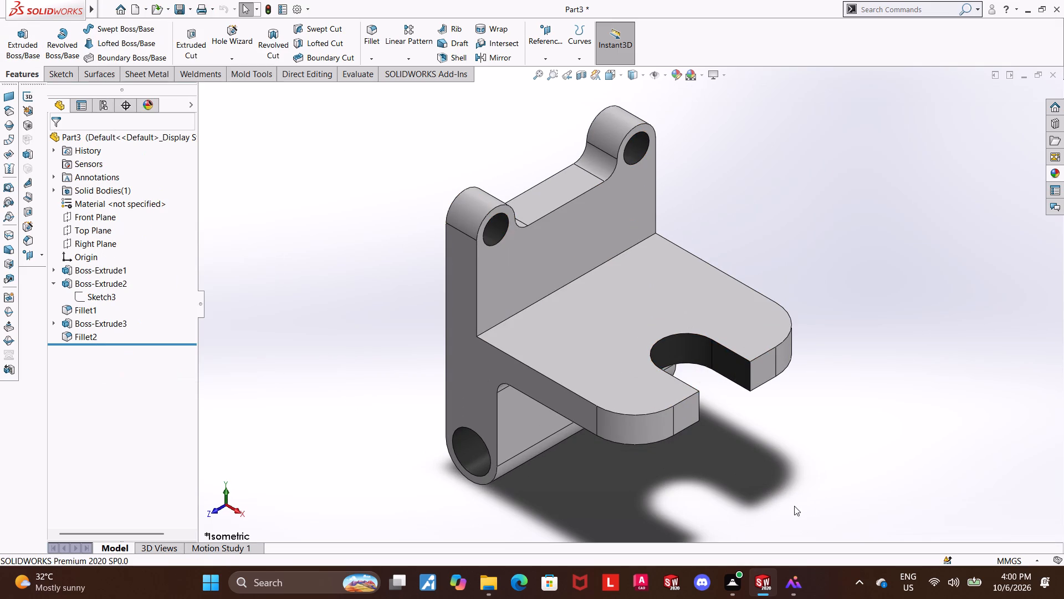
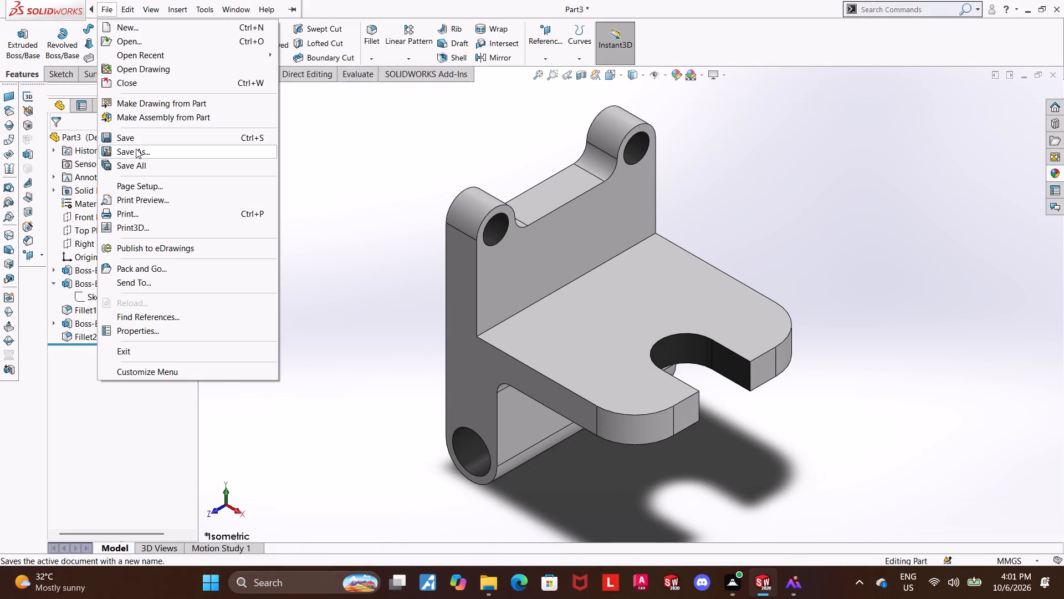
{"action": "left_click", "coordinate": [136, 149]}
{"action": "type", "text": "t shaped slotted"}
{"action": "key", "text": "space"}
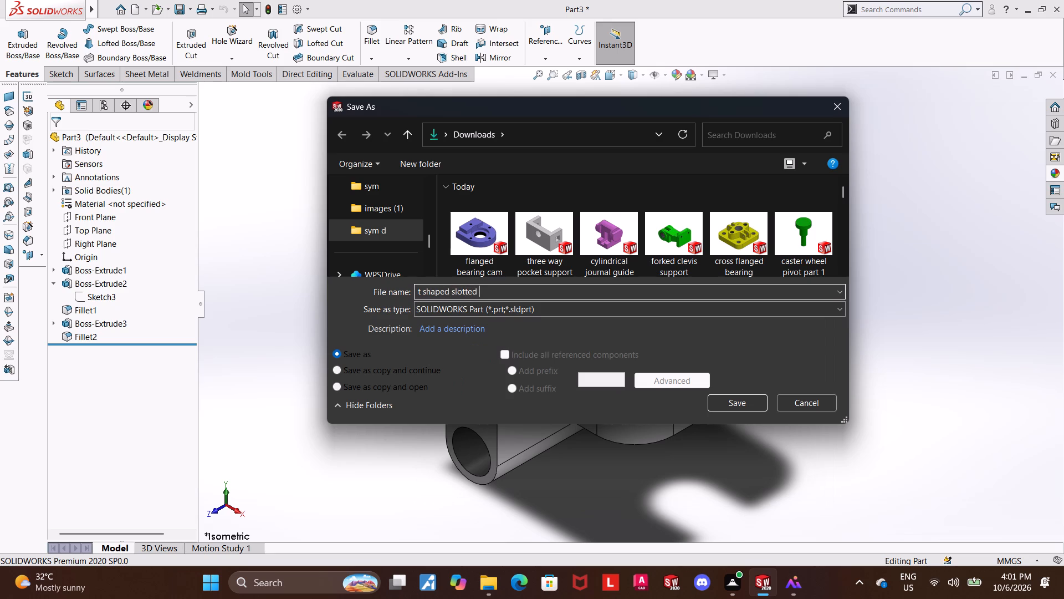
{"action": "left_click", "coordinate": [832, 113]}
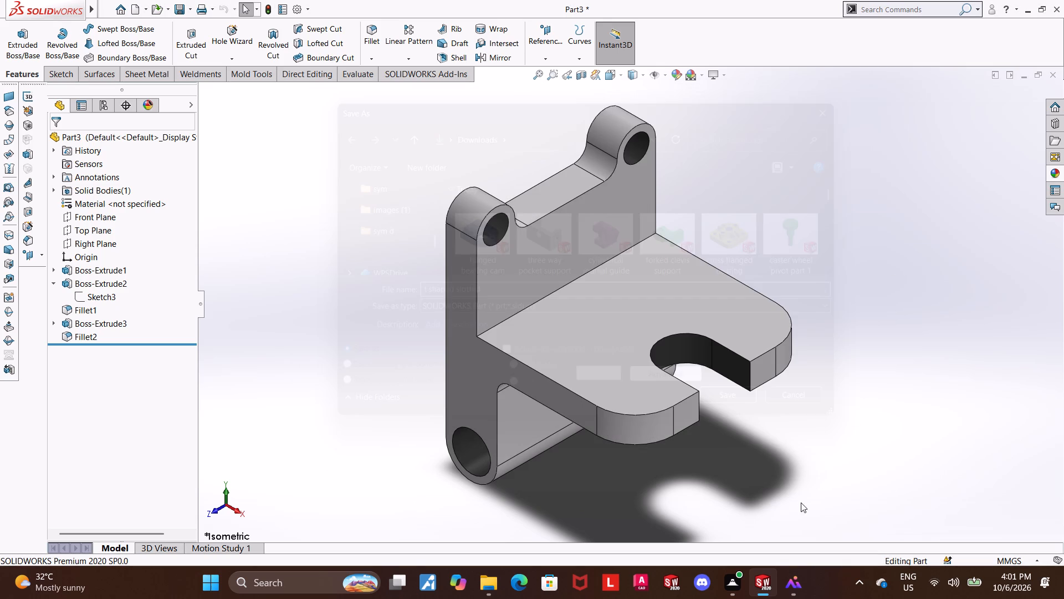
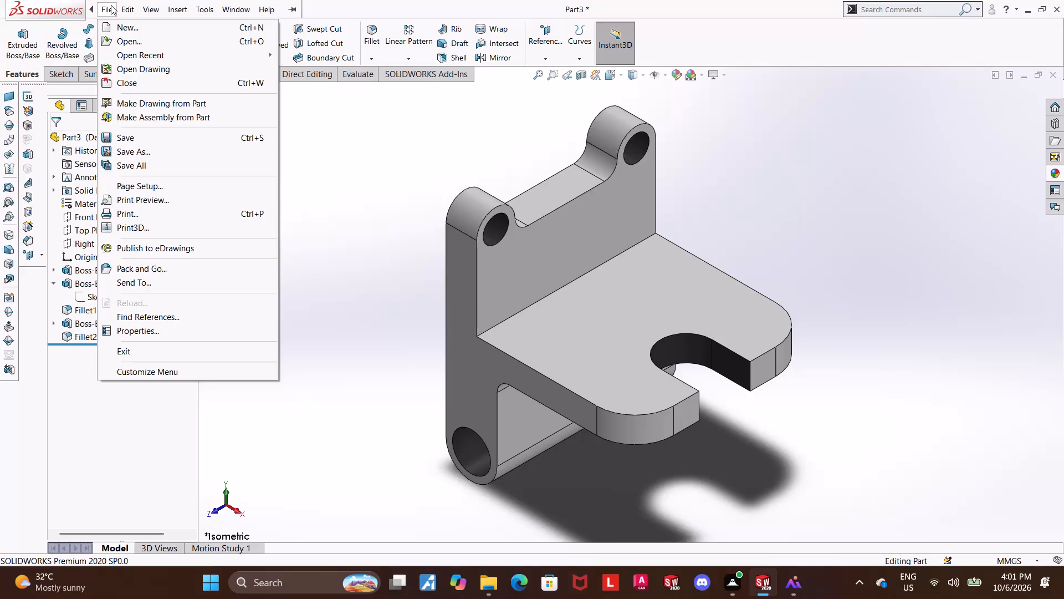
Save the part in the Downloads folder as a SOLIDWORKS Part named "t shaped slotted suspension bracket".
{"action": "left_click", "coordinate": [380, 165]}
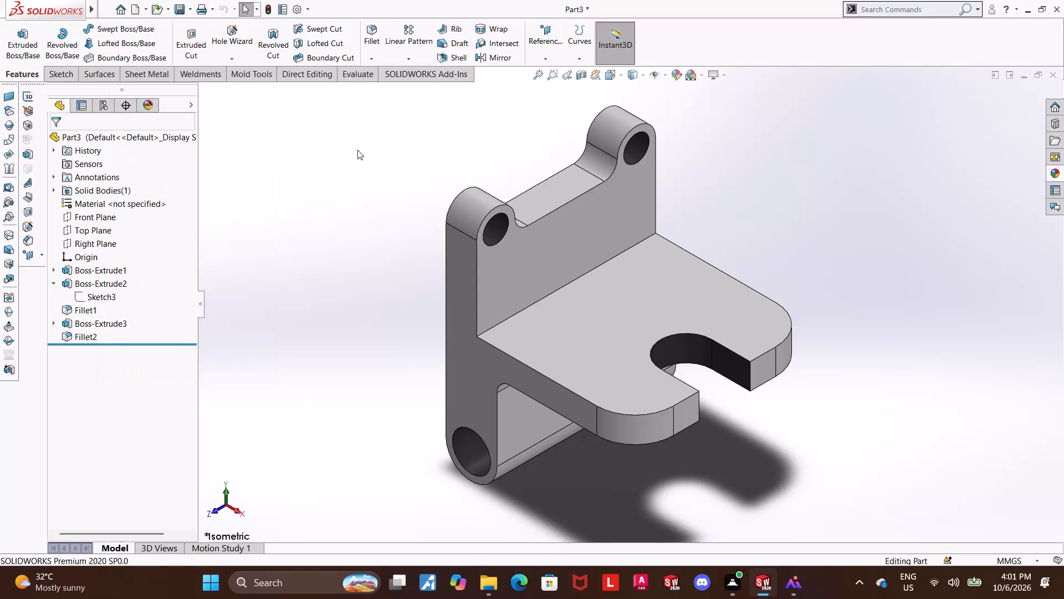
{"action": "left_click", "coordinate": [132, 151]}
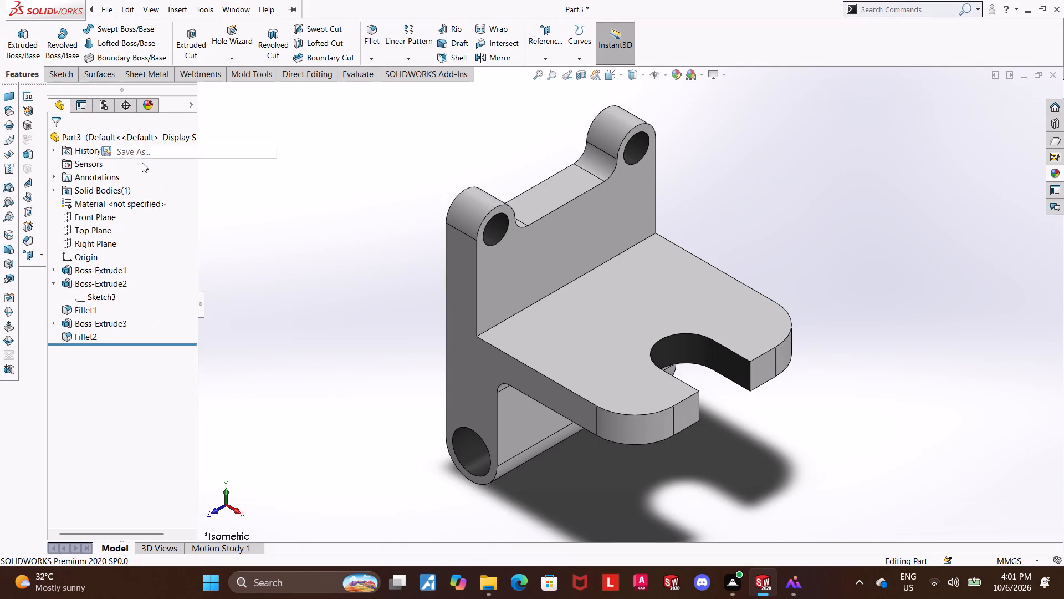
{"action": "type", "text": "t shaped slotted suspension br"}
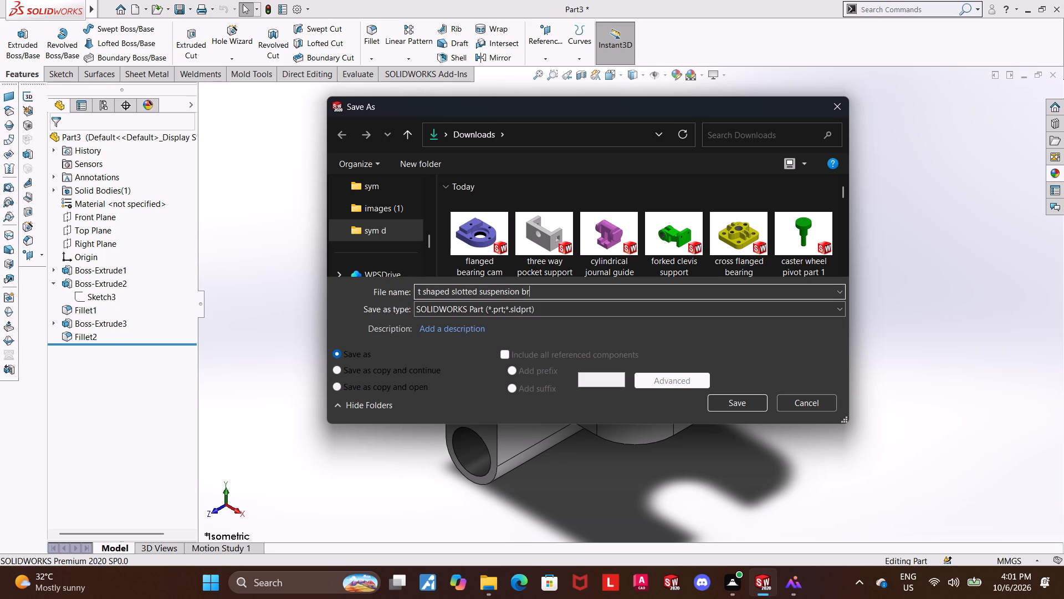
{"action": "type", "text": "acket"}
{"action": "key", "text": "space"}
{"action": "left_click", "coordinate": [737, 398]}
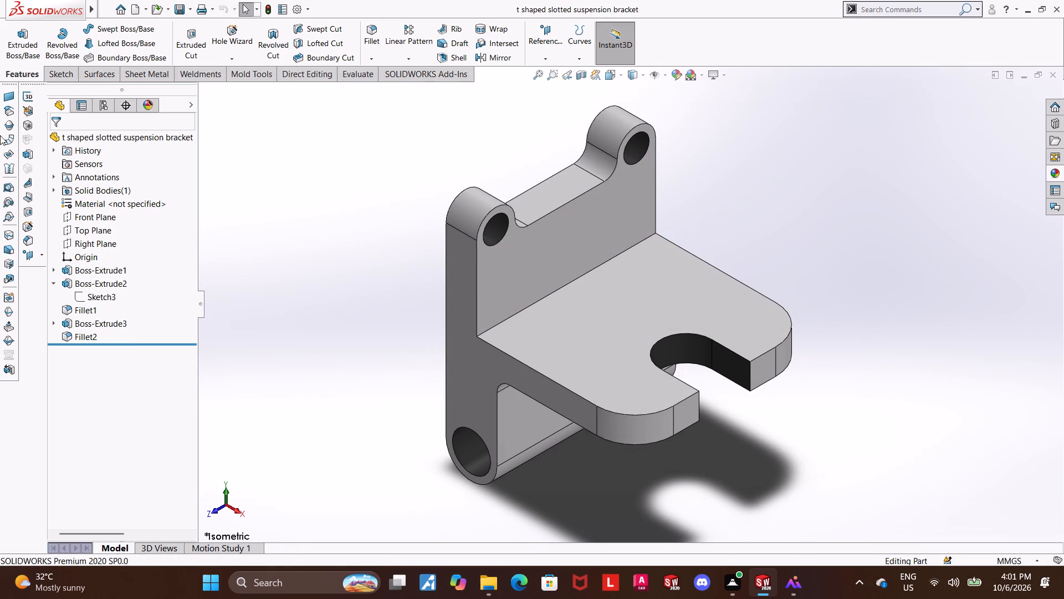
Save a PDF copy of the bracket in the Downloads folder under the same file name.
{"action": "left_click", "coordinate": [129, 152]}
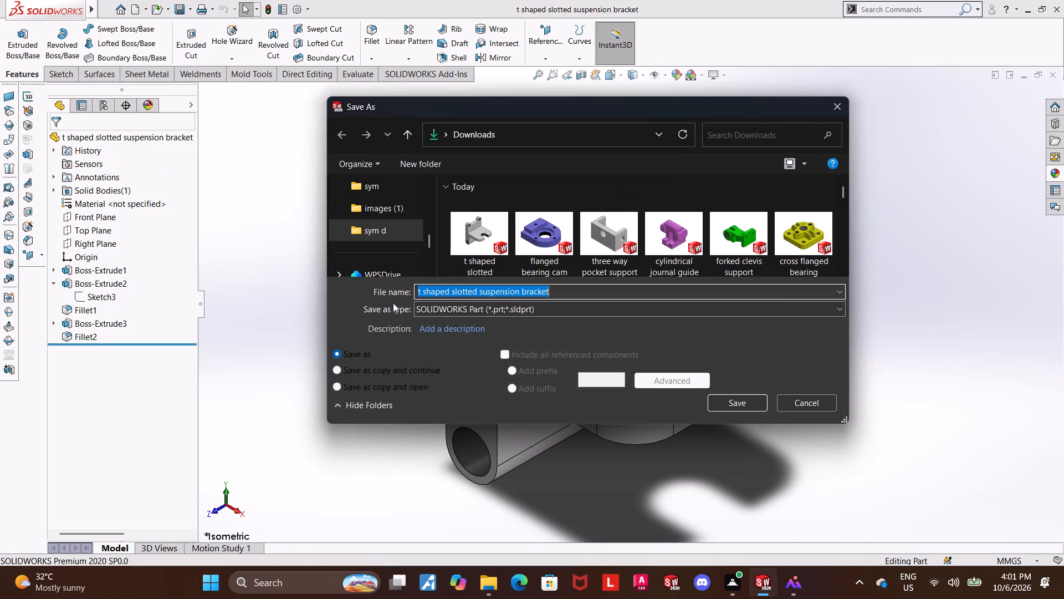
{"action": "left_click", "coordinate": [424, 306]}
{"action": "left_click", "coordinate": [553, 85]}
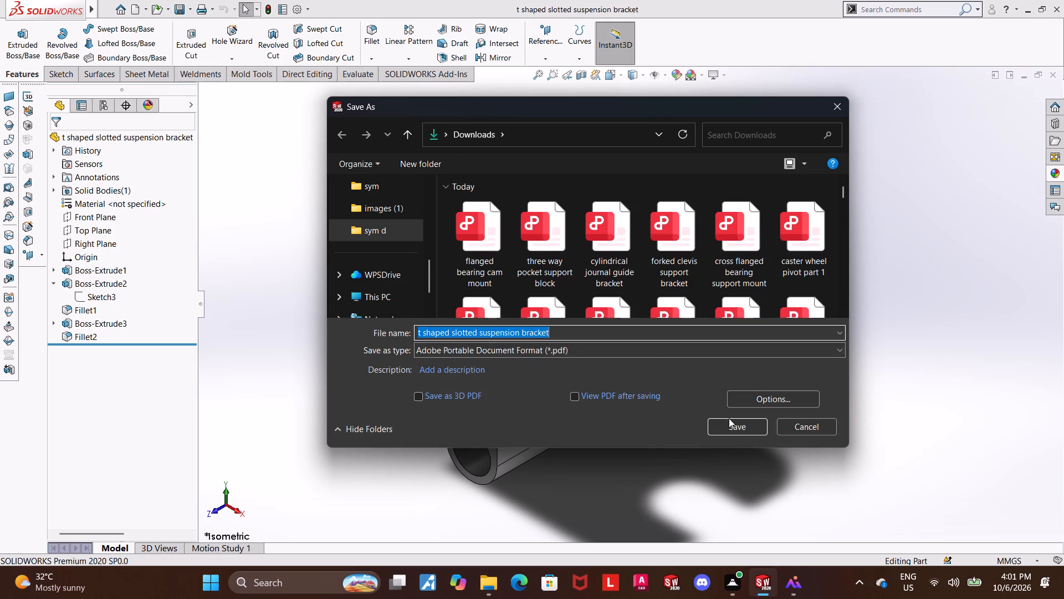
{"action": "left_click", "coordinate": [730, 424]}
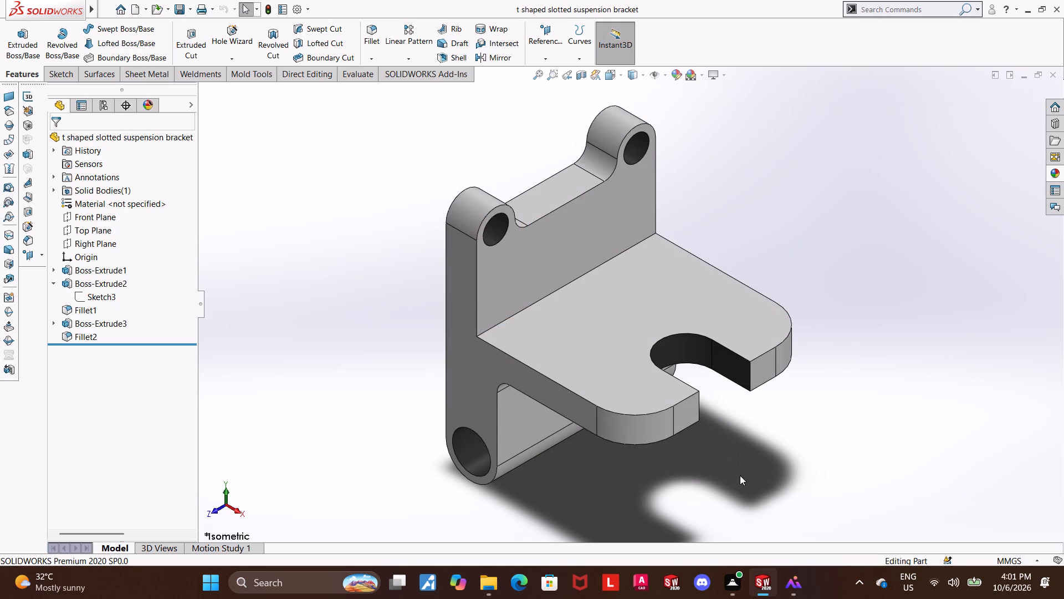